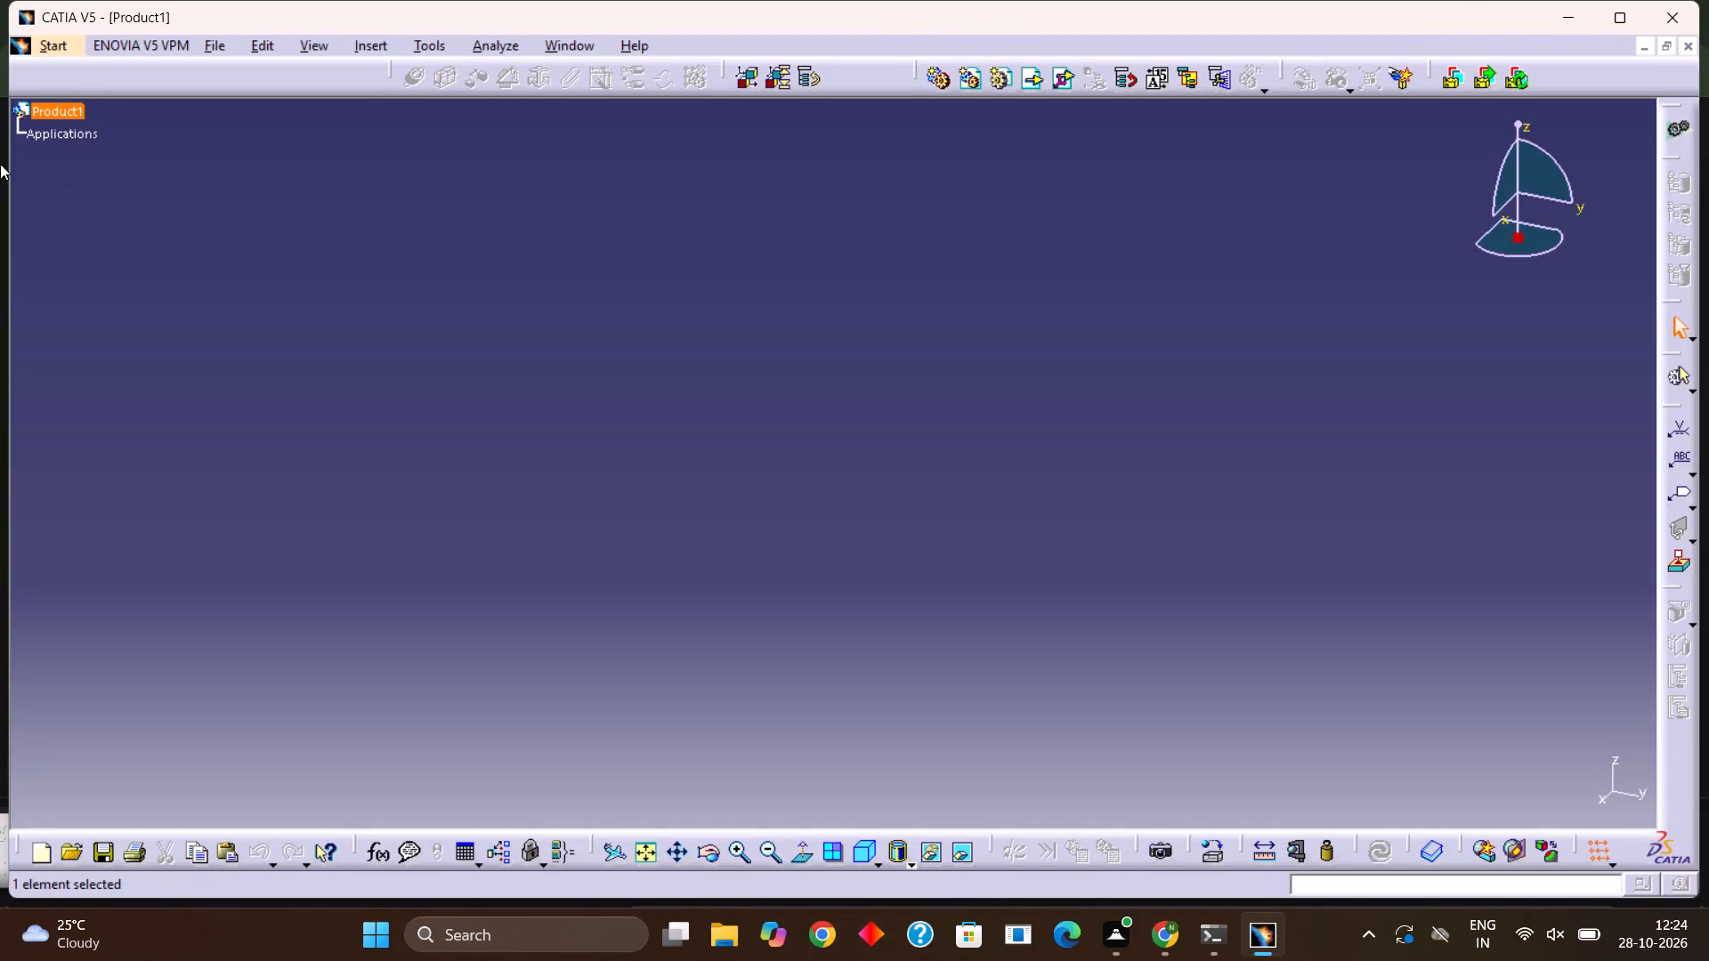
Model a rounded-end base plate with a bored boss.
Start a new part in the Wireframe and Surface Design workbench.
{"action": "left_click", "coordinate": [42, 44]}
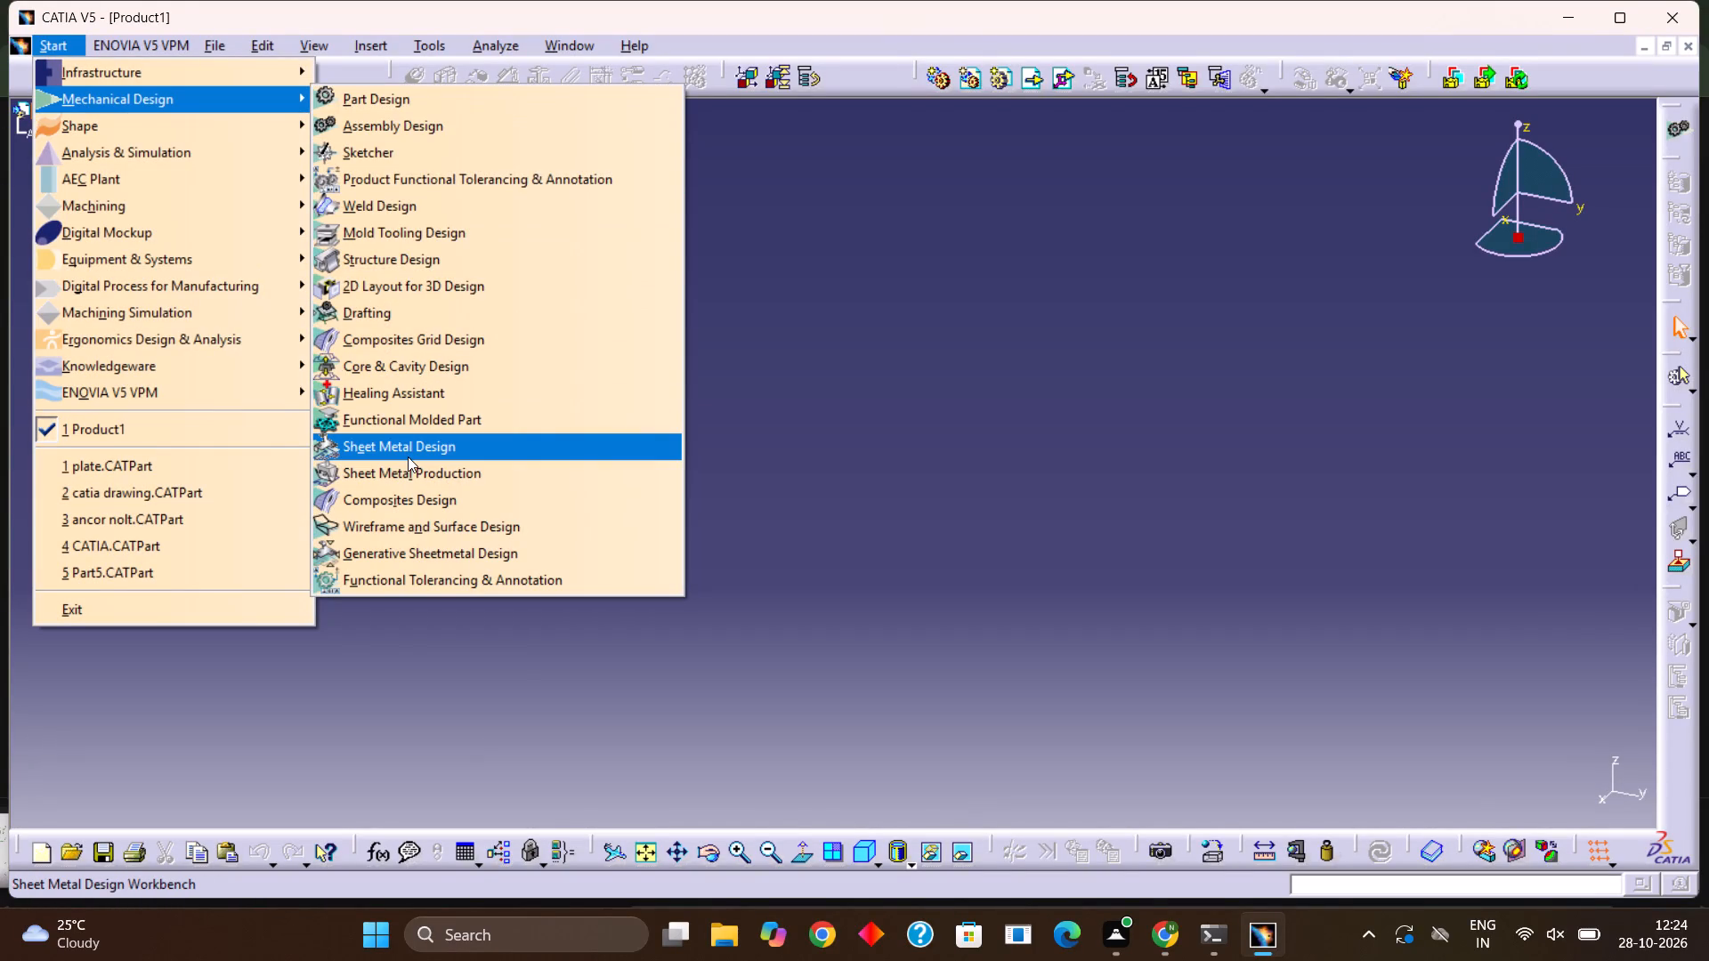
{"action": "left_click", "coordinate": [427, 524]}
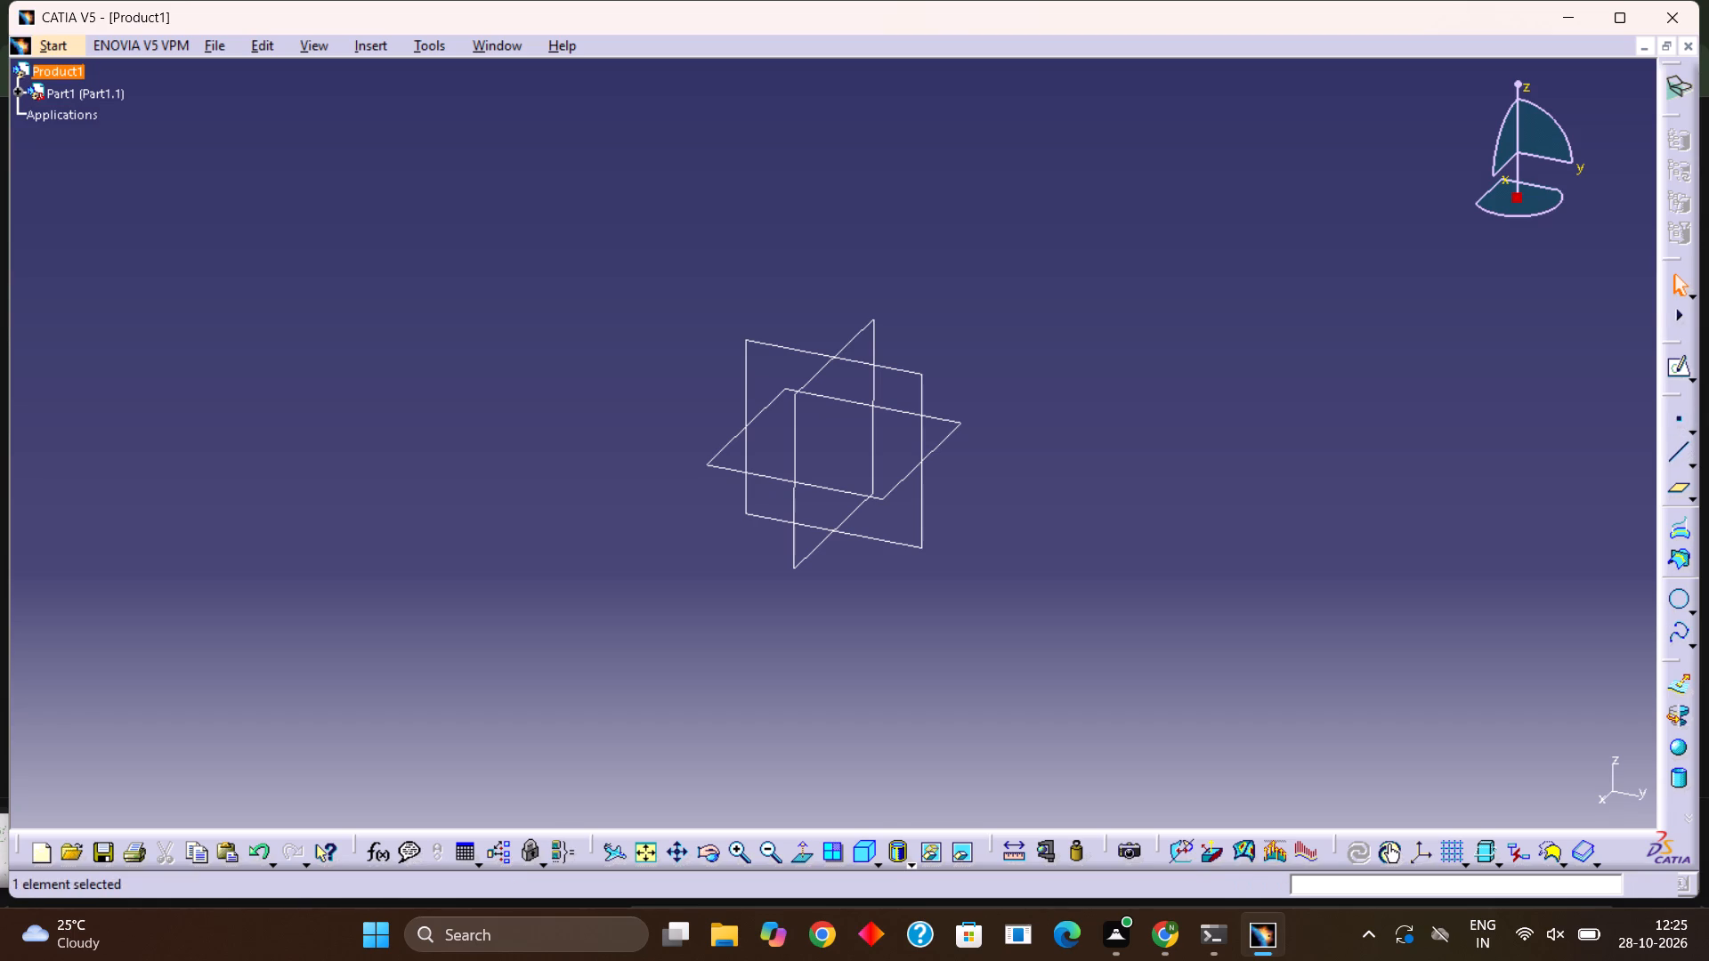
Dock the wireframe and surface creation tool sets above the 3D view as two separate groups.
{"action": "left_click_drag", "start_coordinate": [1677, 667], "coordinate": [871, 16]}
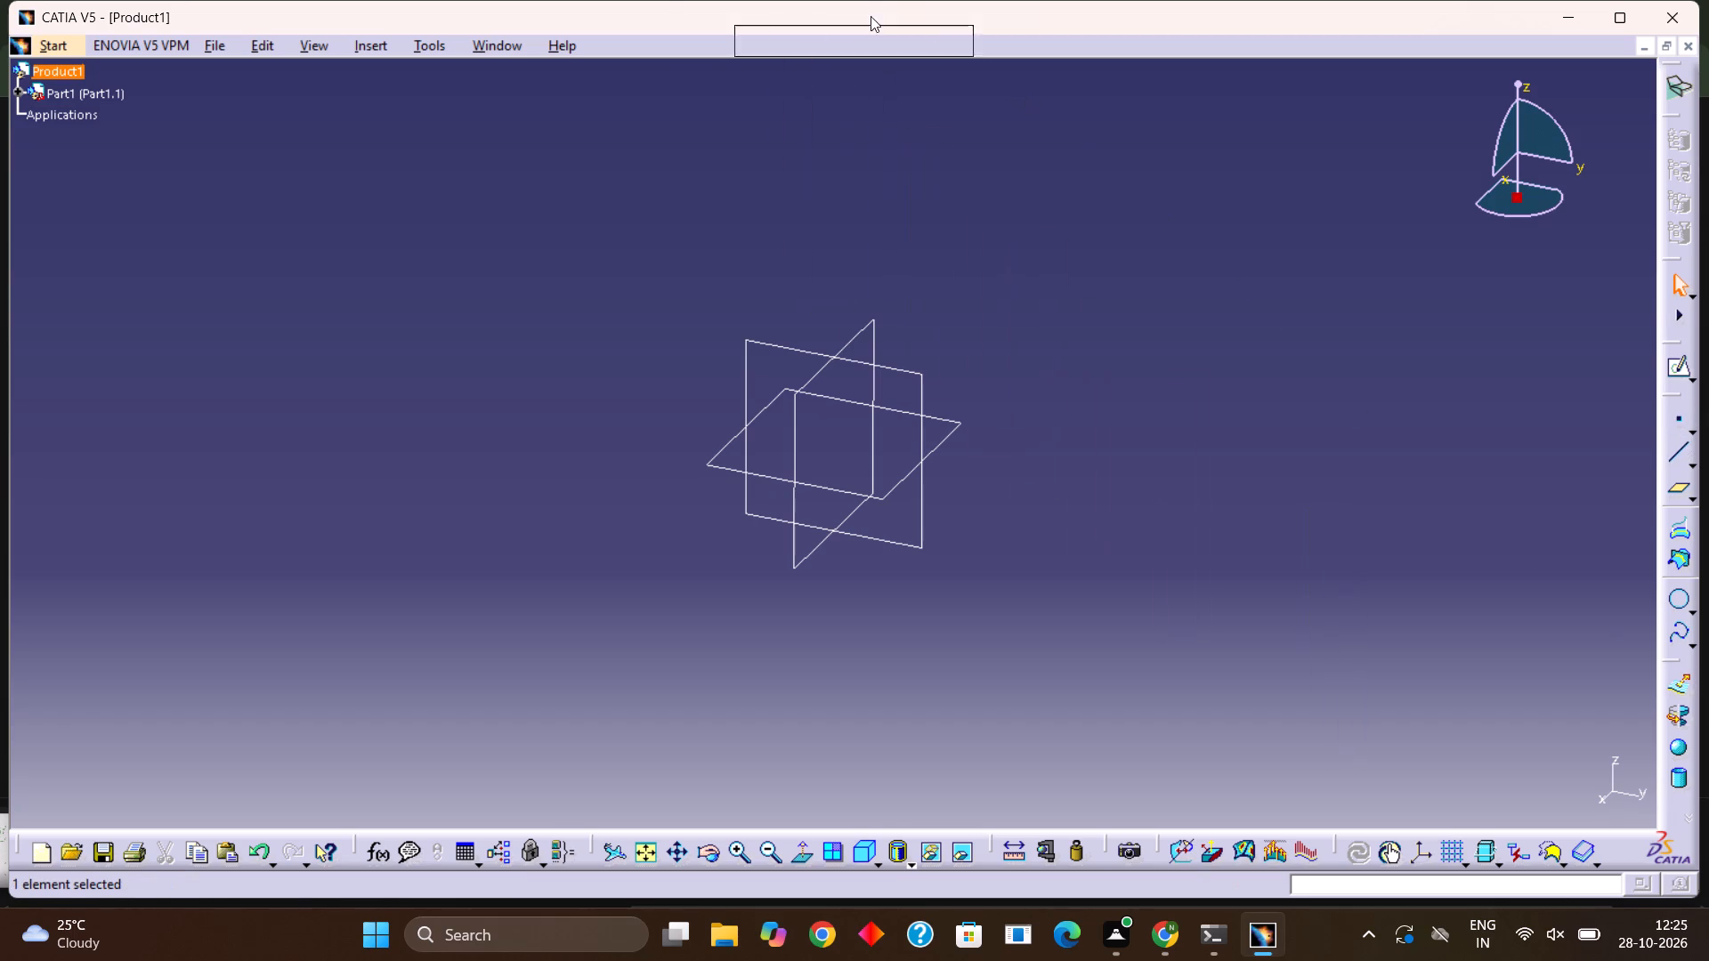
{"action": "left_click_drag", "start_coordinate": [871, 16], "coordinate": [1137, 115]}
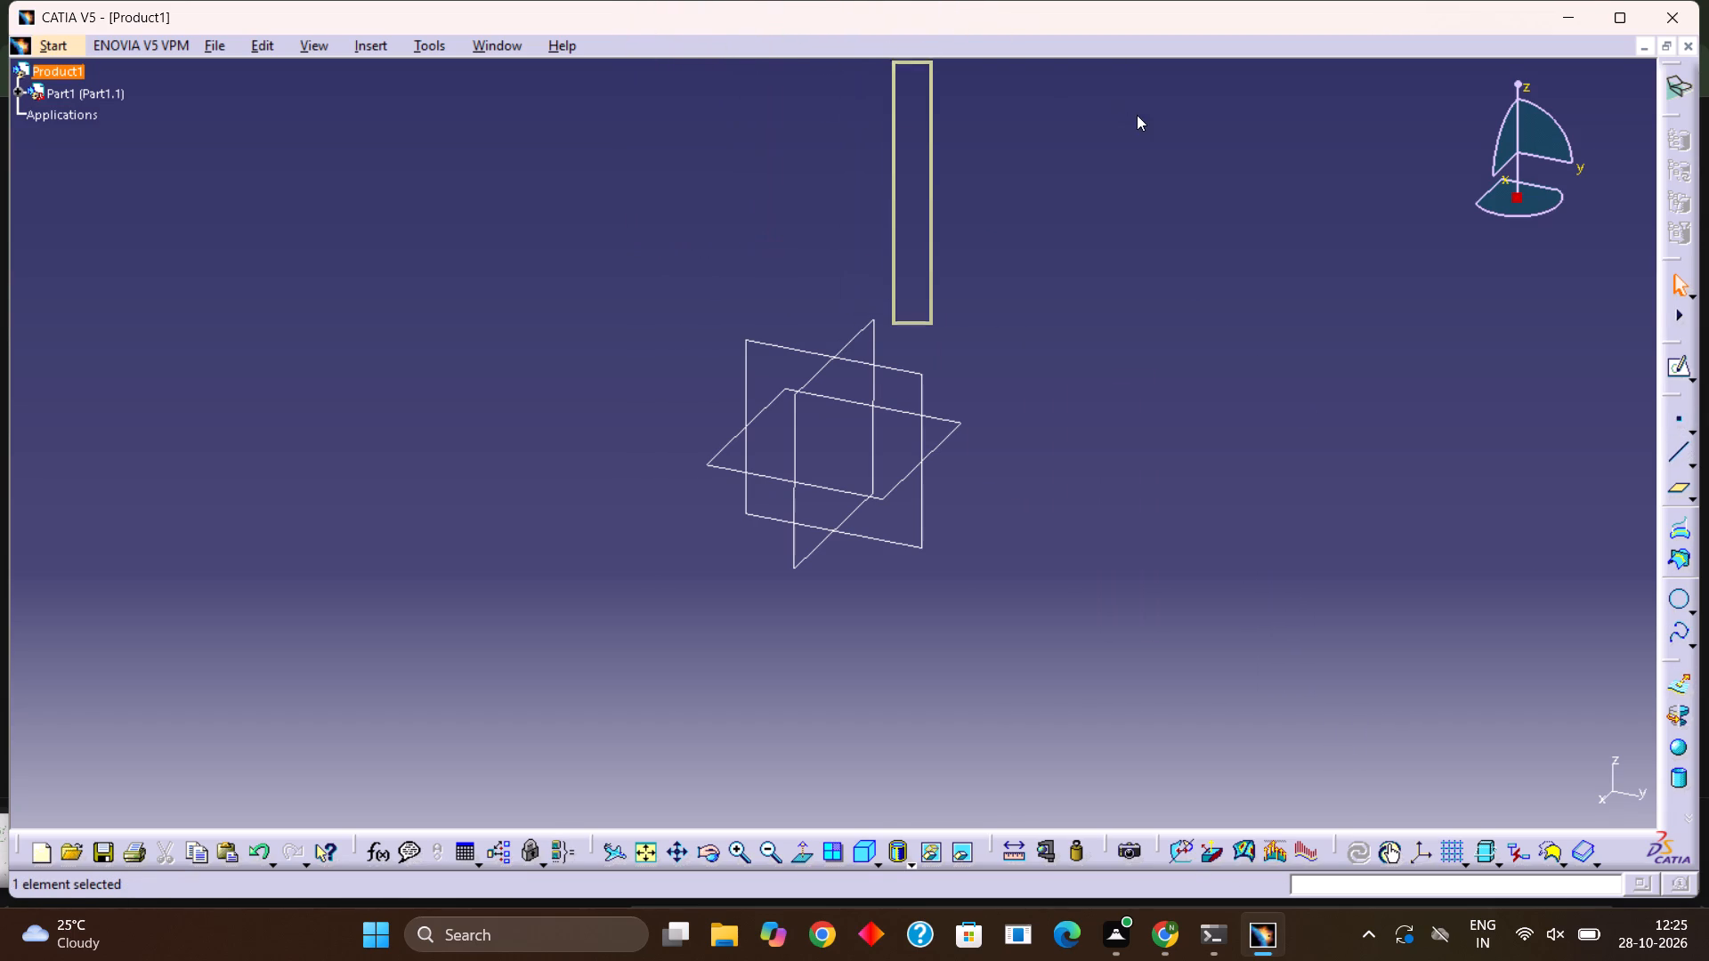
{"action": "left_click_drag", "start_coordinate": [1137, 115], "coordinate": [1106, 104]}
{"action": "left_click_drag", "start_coordinate": [930, 29], "coordinate": [929, 12]}
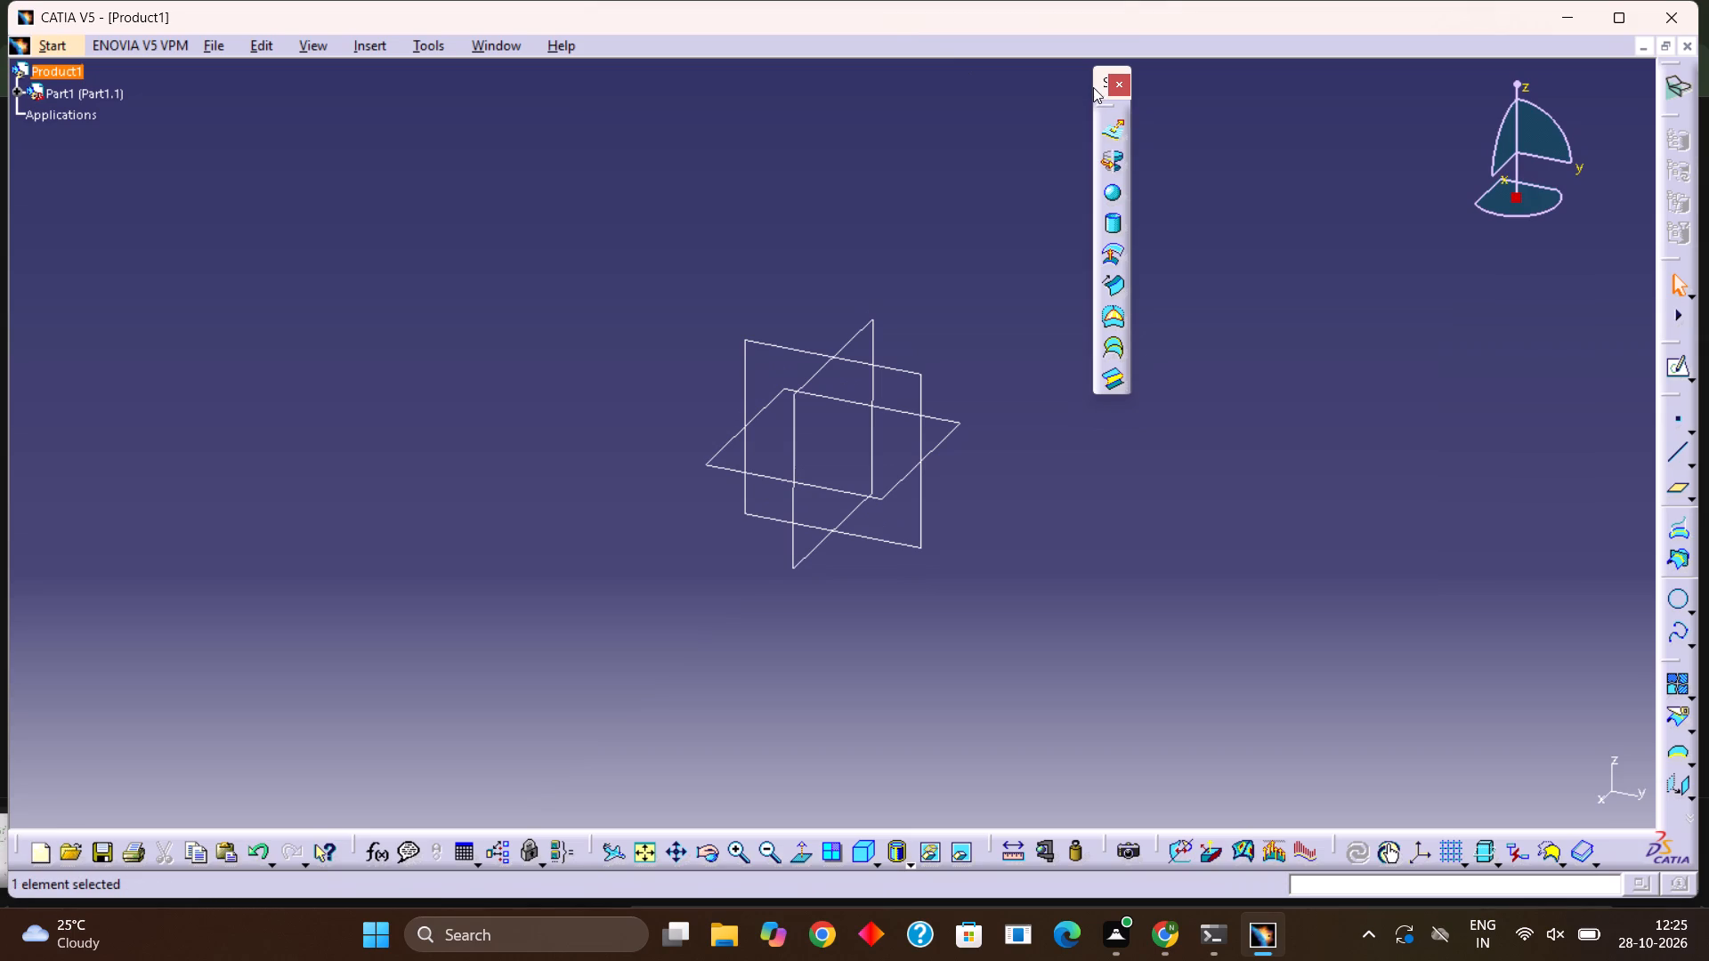
{"action": "left_click_drag", "start_coordinate": [1102, 82], "coordinate": [957, 4]}
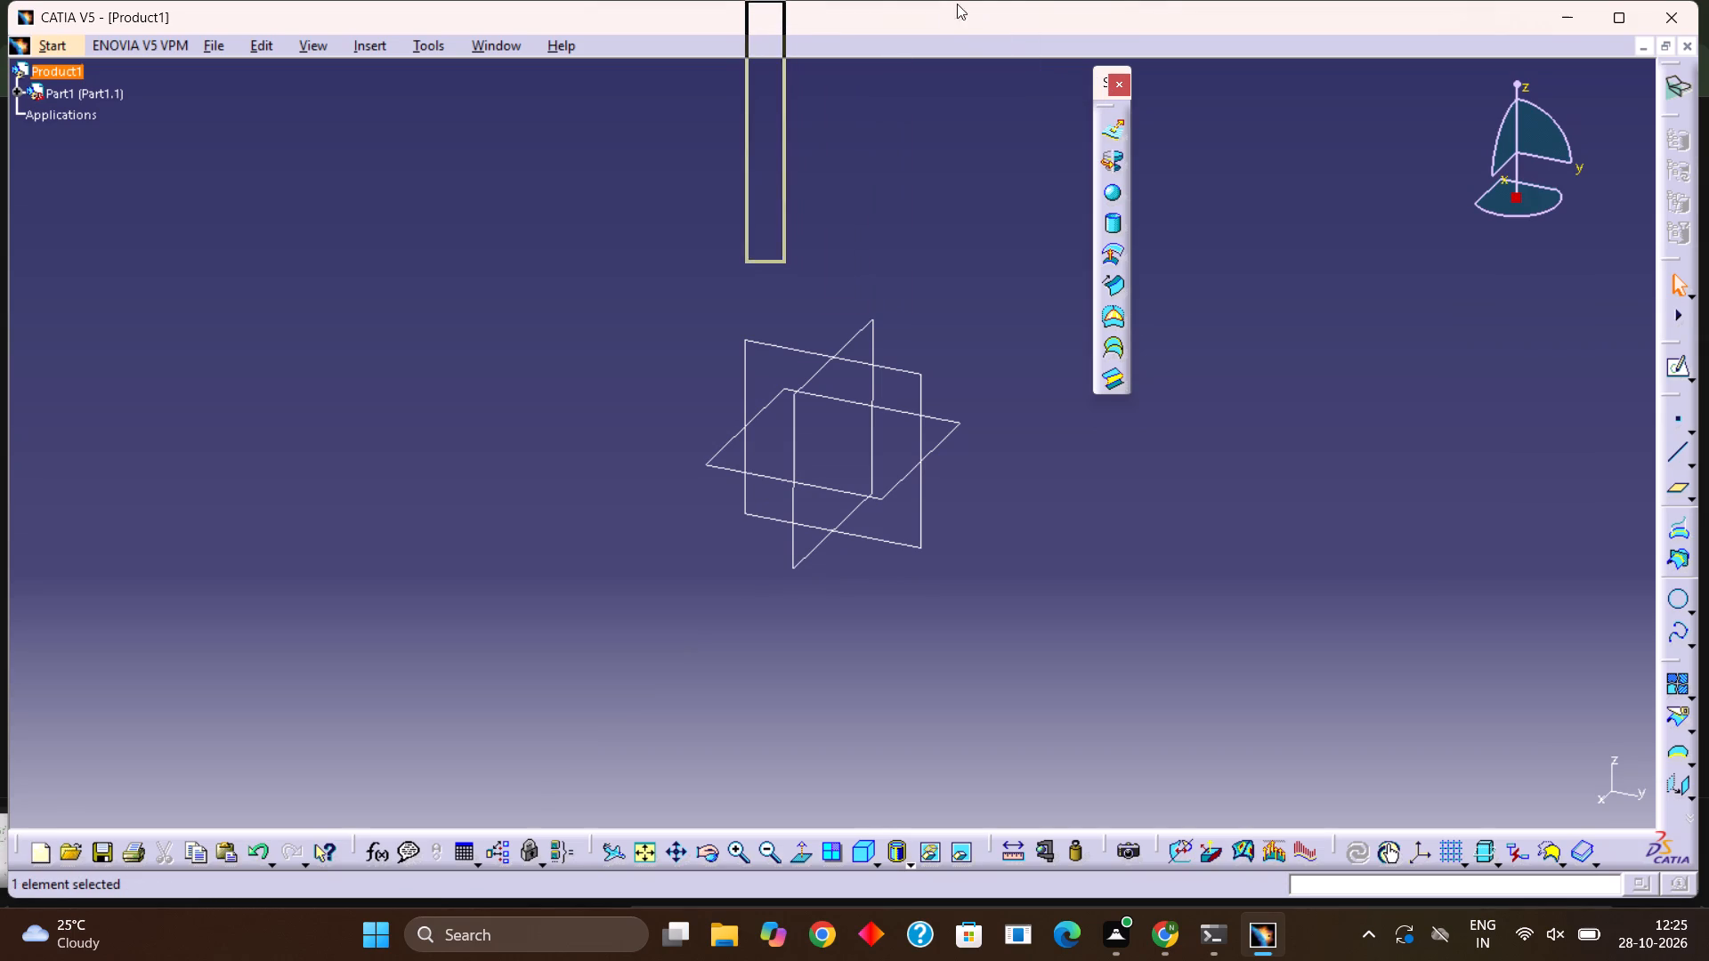
{"action": "left_click_drag", "start_coordinate": [957, 4], "coordinate": [1084, 44]}
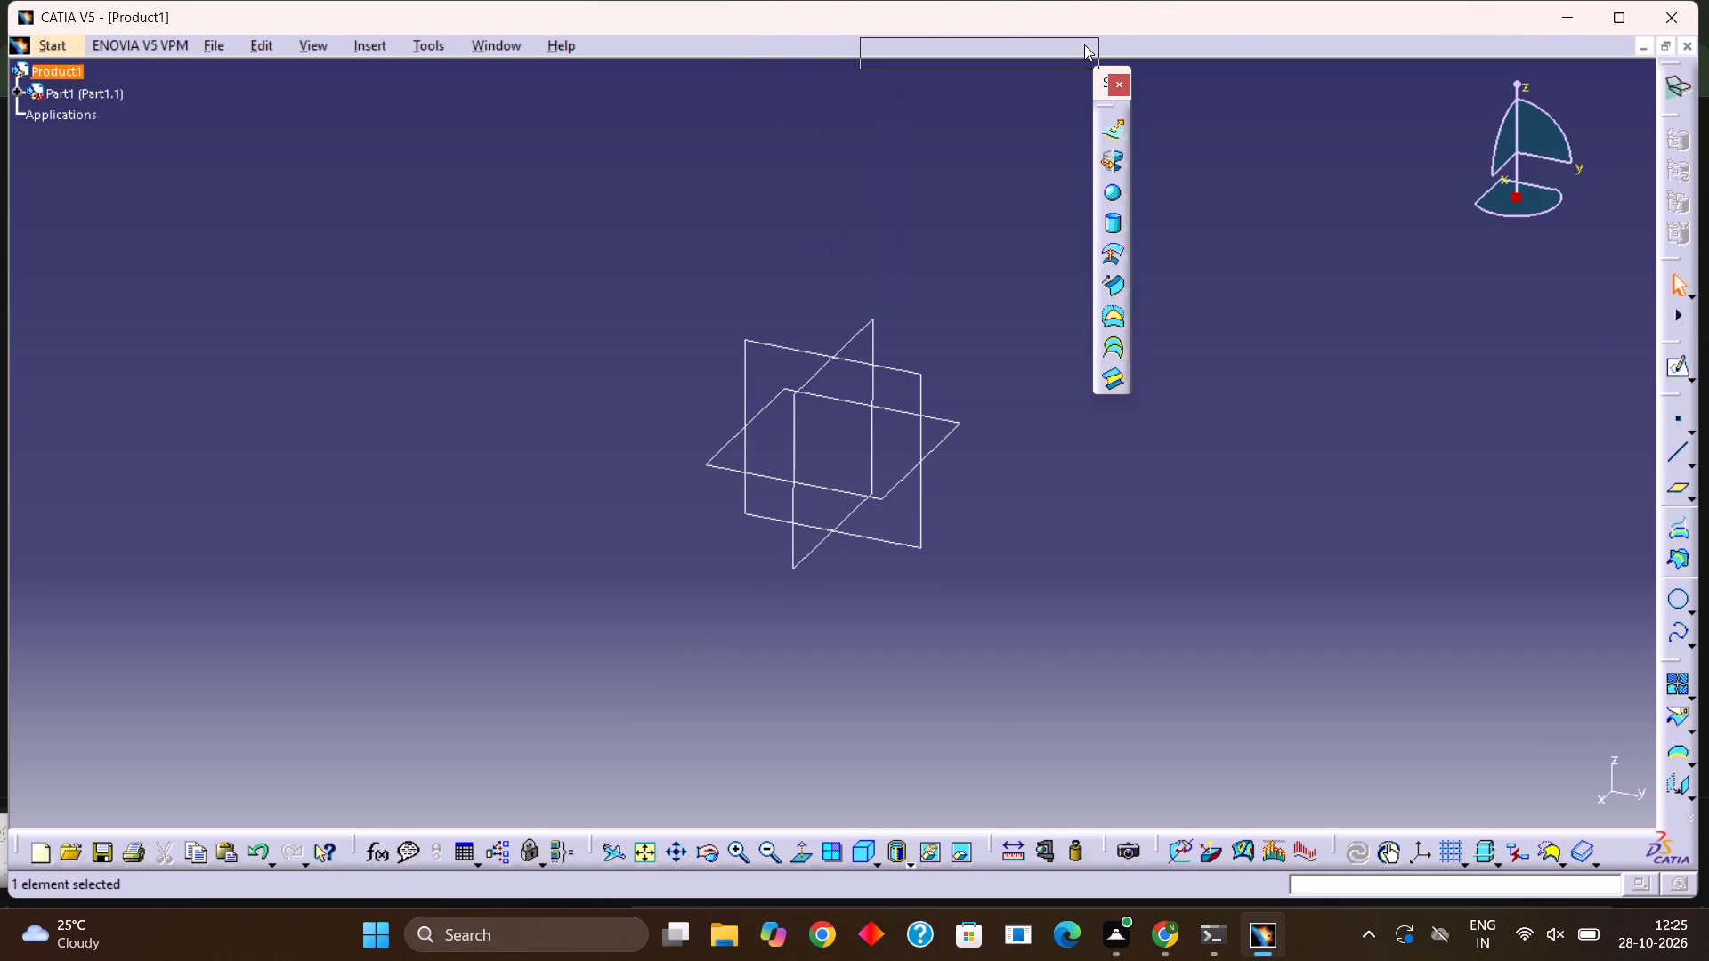
{"action": "left_click_drag", "start_coordinate": [1084, 44], "coordinate": [1085, 44]}
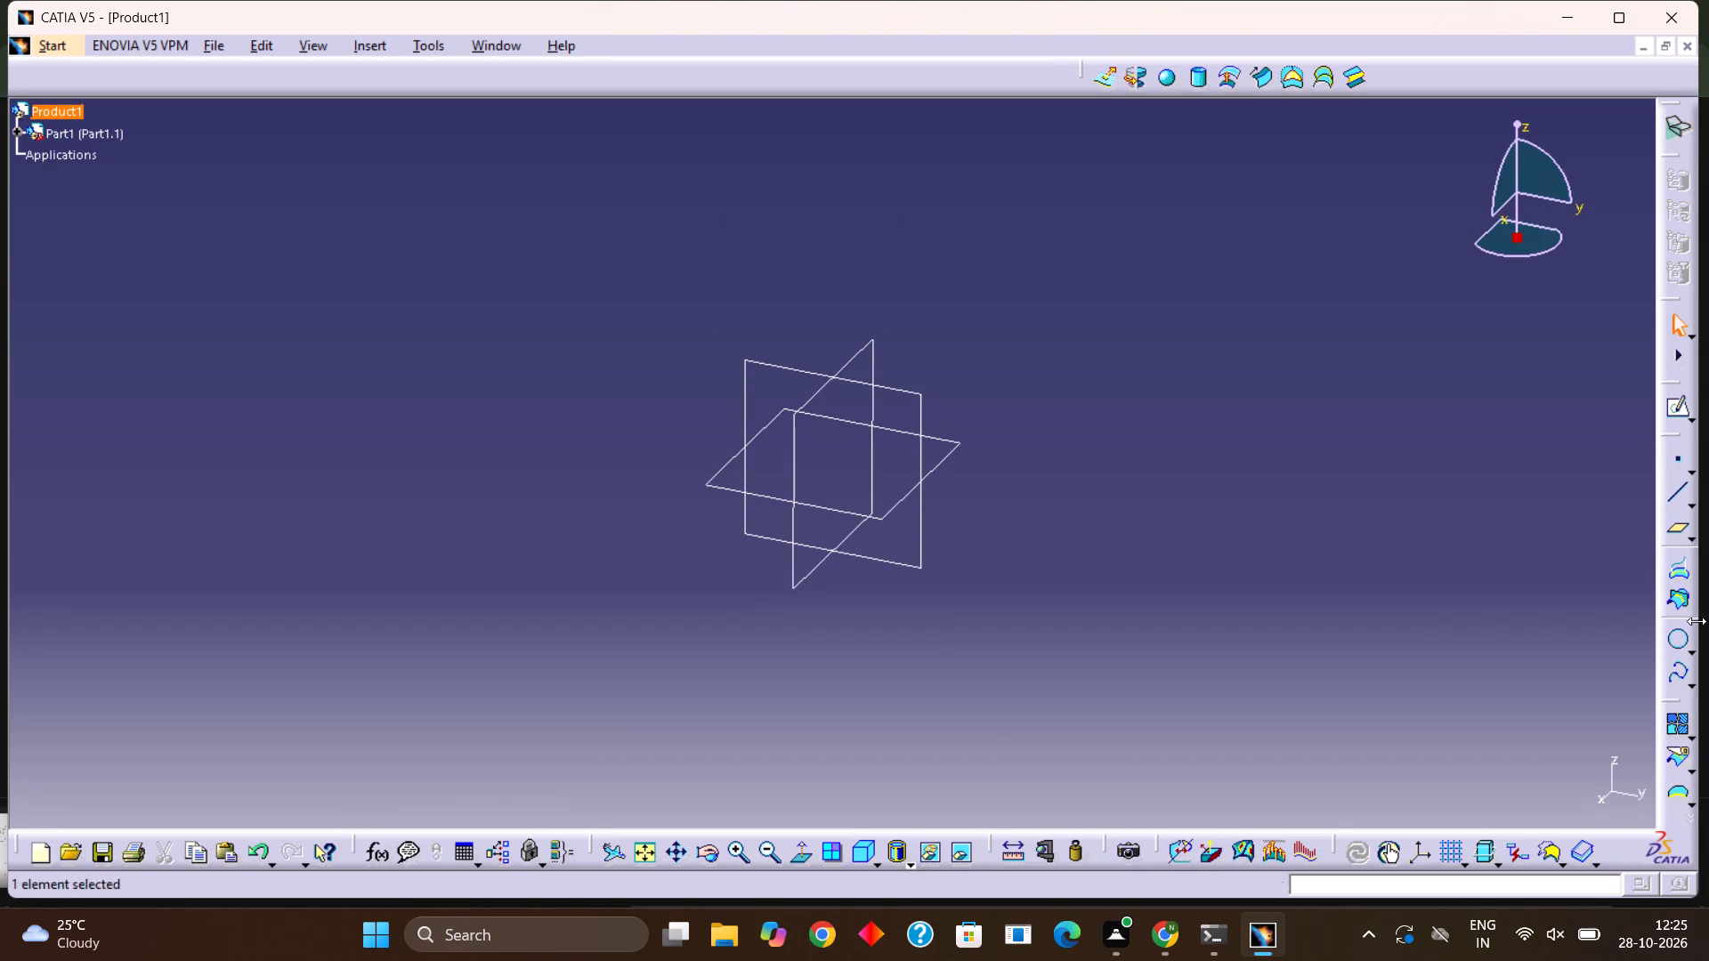
{"action": "left_click_drag", "start_coordinate": [1673, 553], "coordinate": [1673, 551]}
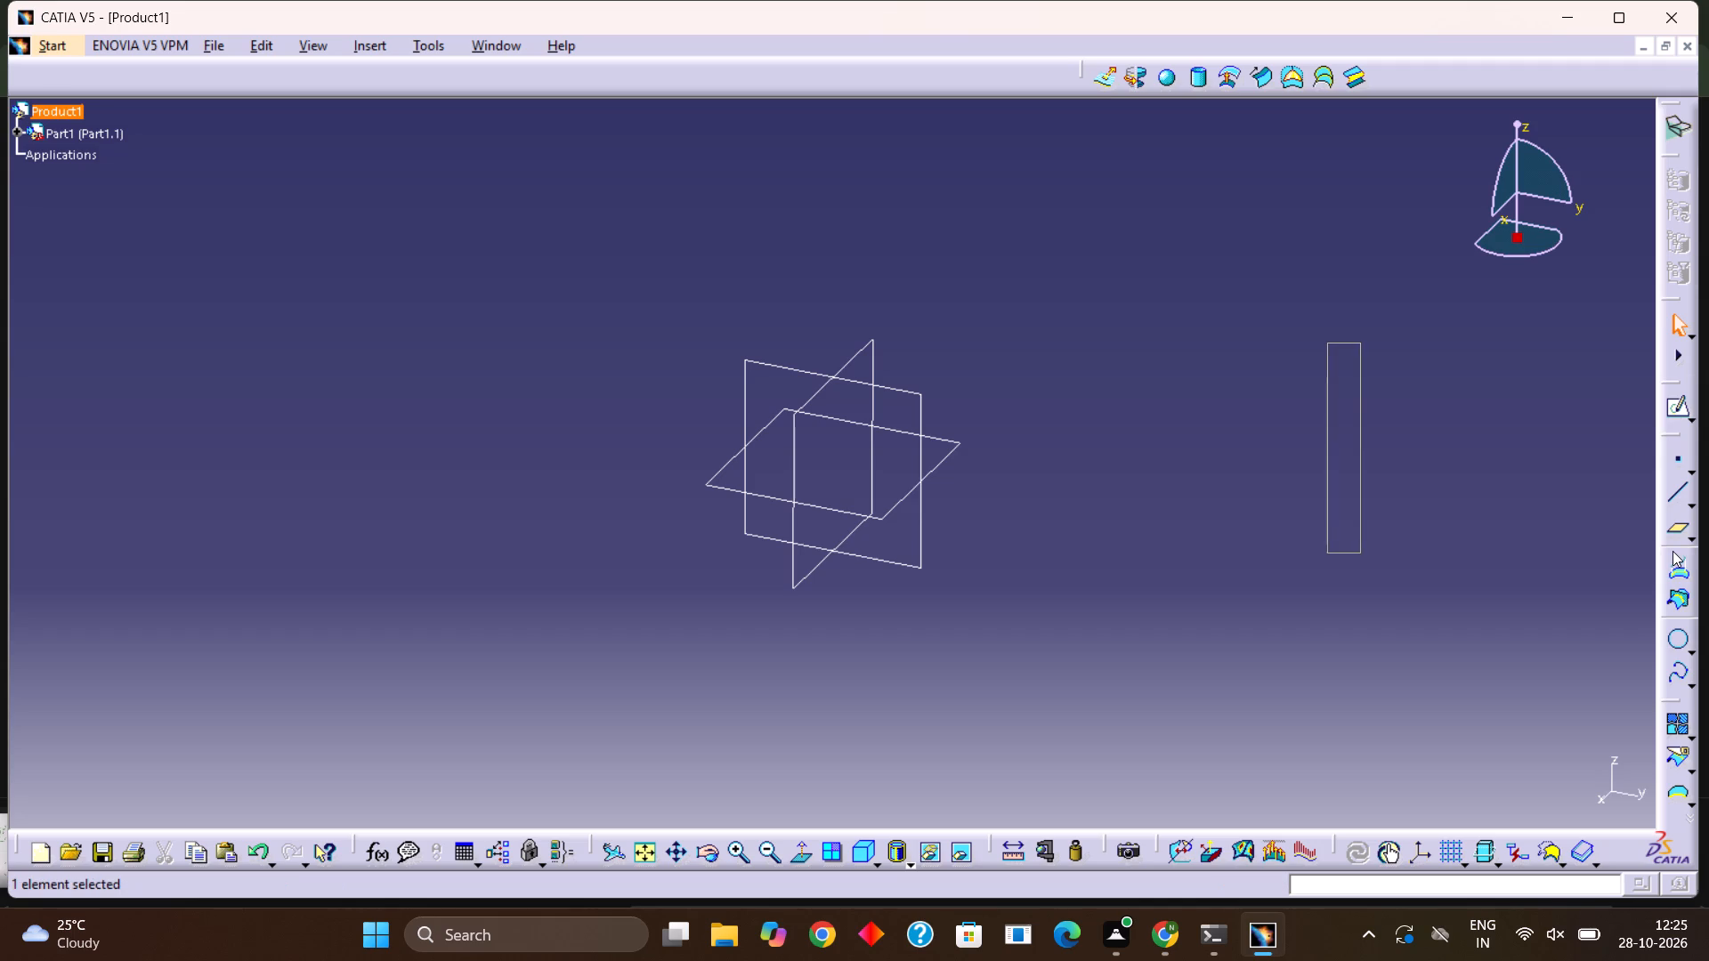
{"action": "left_click_drag", "start_coordinate": [1673, 551], "coordinate": [1057, 109]}
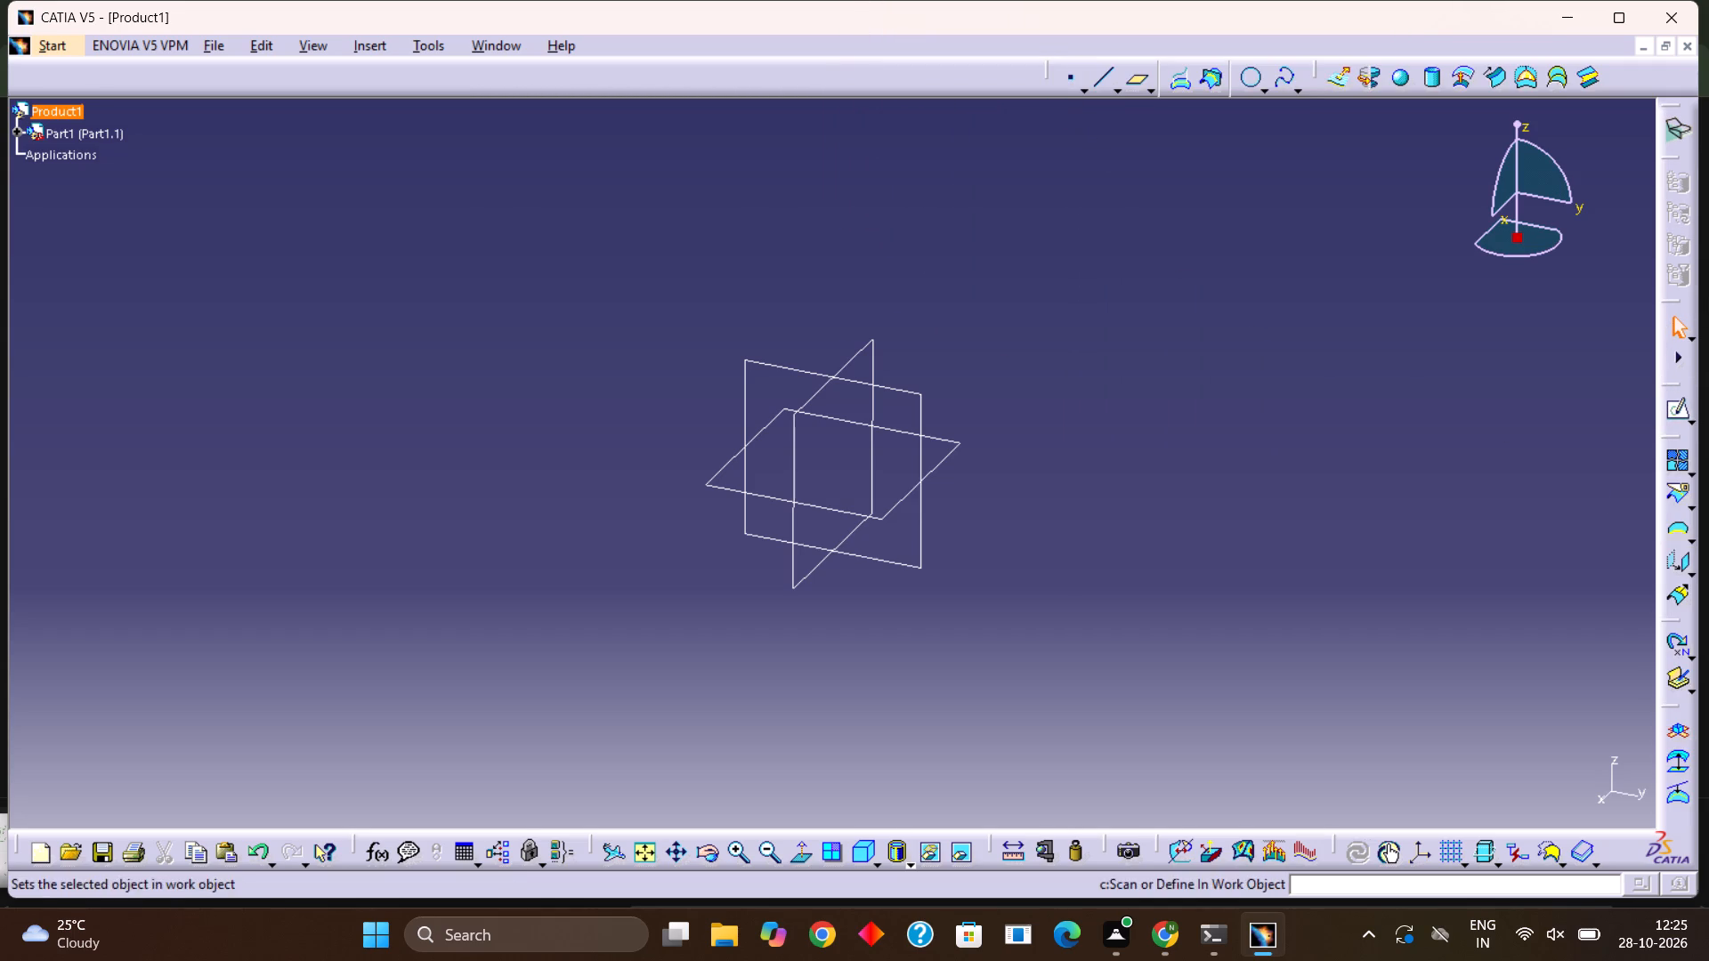
{"action": "left_click_drag", "start_coordinate": [1324, 71], "coordinate": [801, 97]}
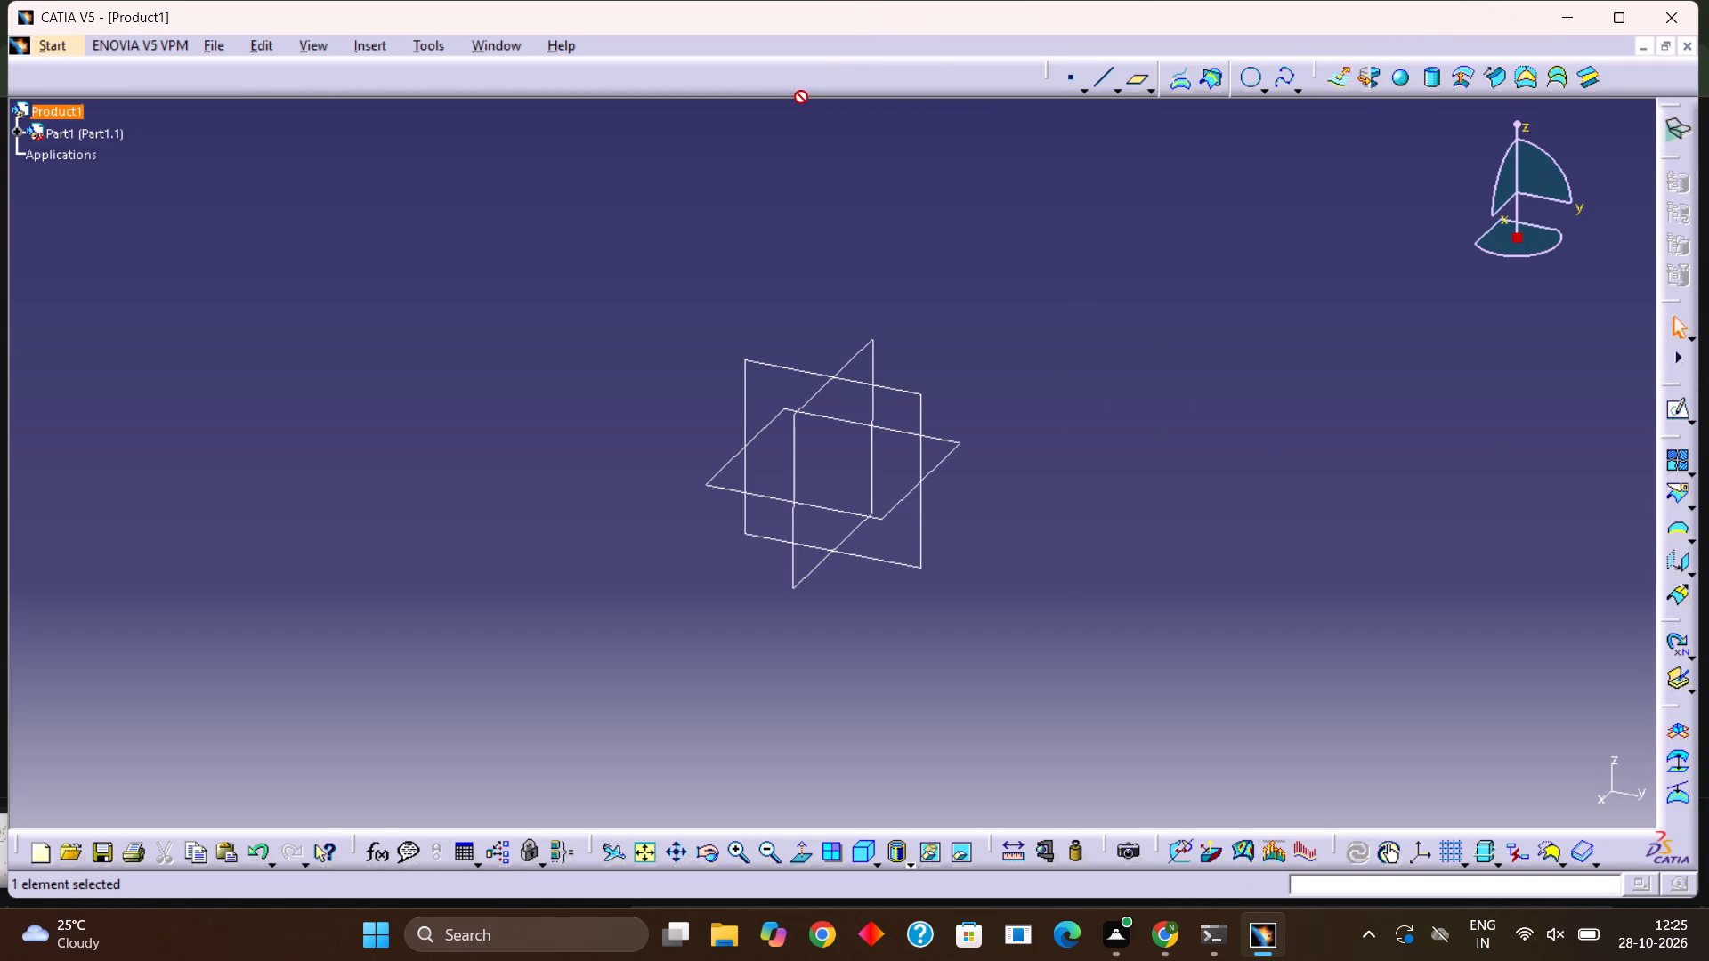
{"action": "left_click_drag", "start_coordinate": [801, 97], "coordinate": [791, 93]}
{"action": "left_click_drag", "start_coordinate": [1318, 68], "coordinate": [575, 87]}
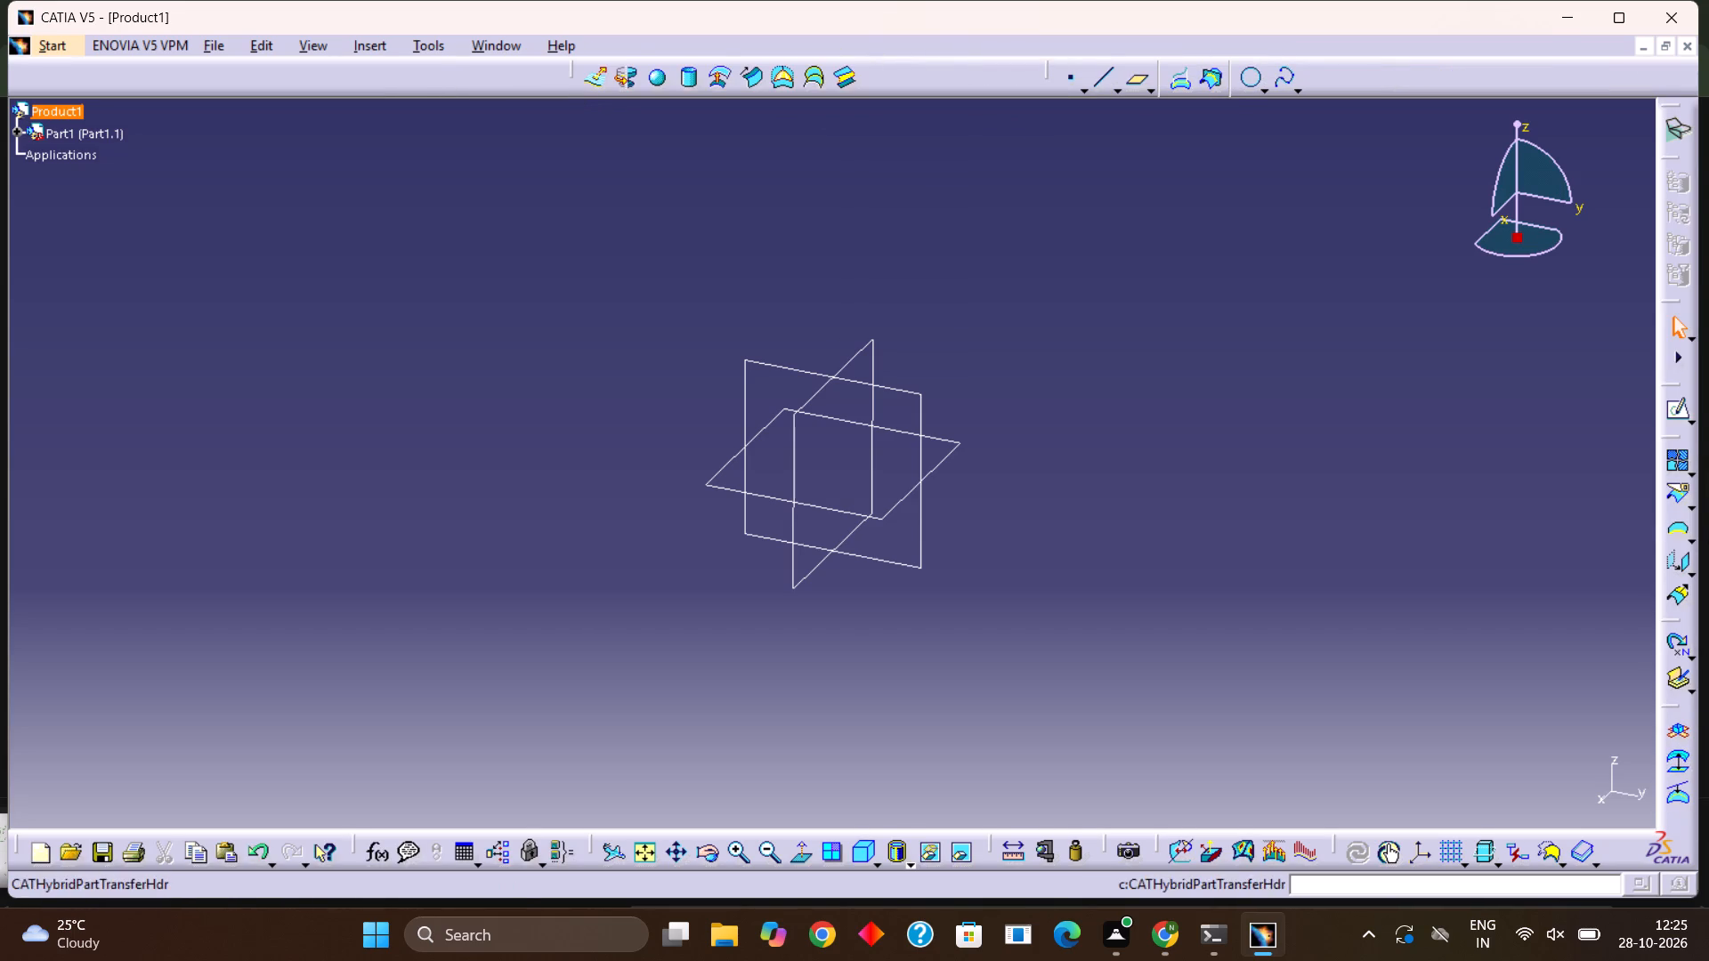
Start a sketch on the xy plane and draw a centered rectangle at the origin, wider than it is tall.
{"action": "left_click", "coordinate": [1675, 408]}
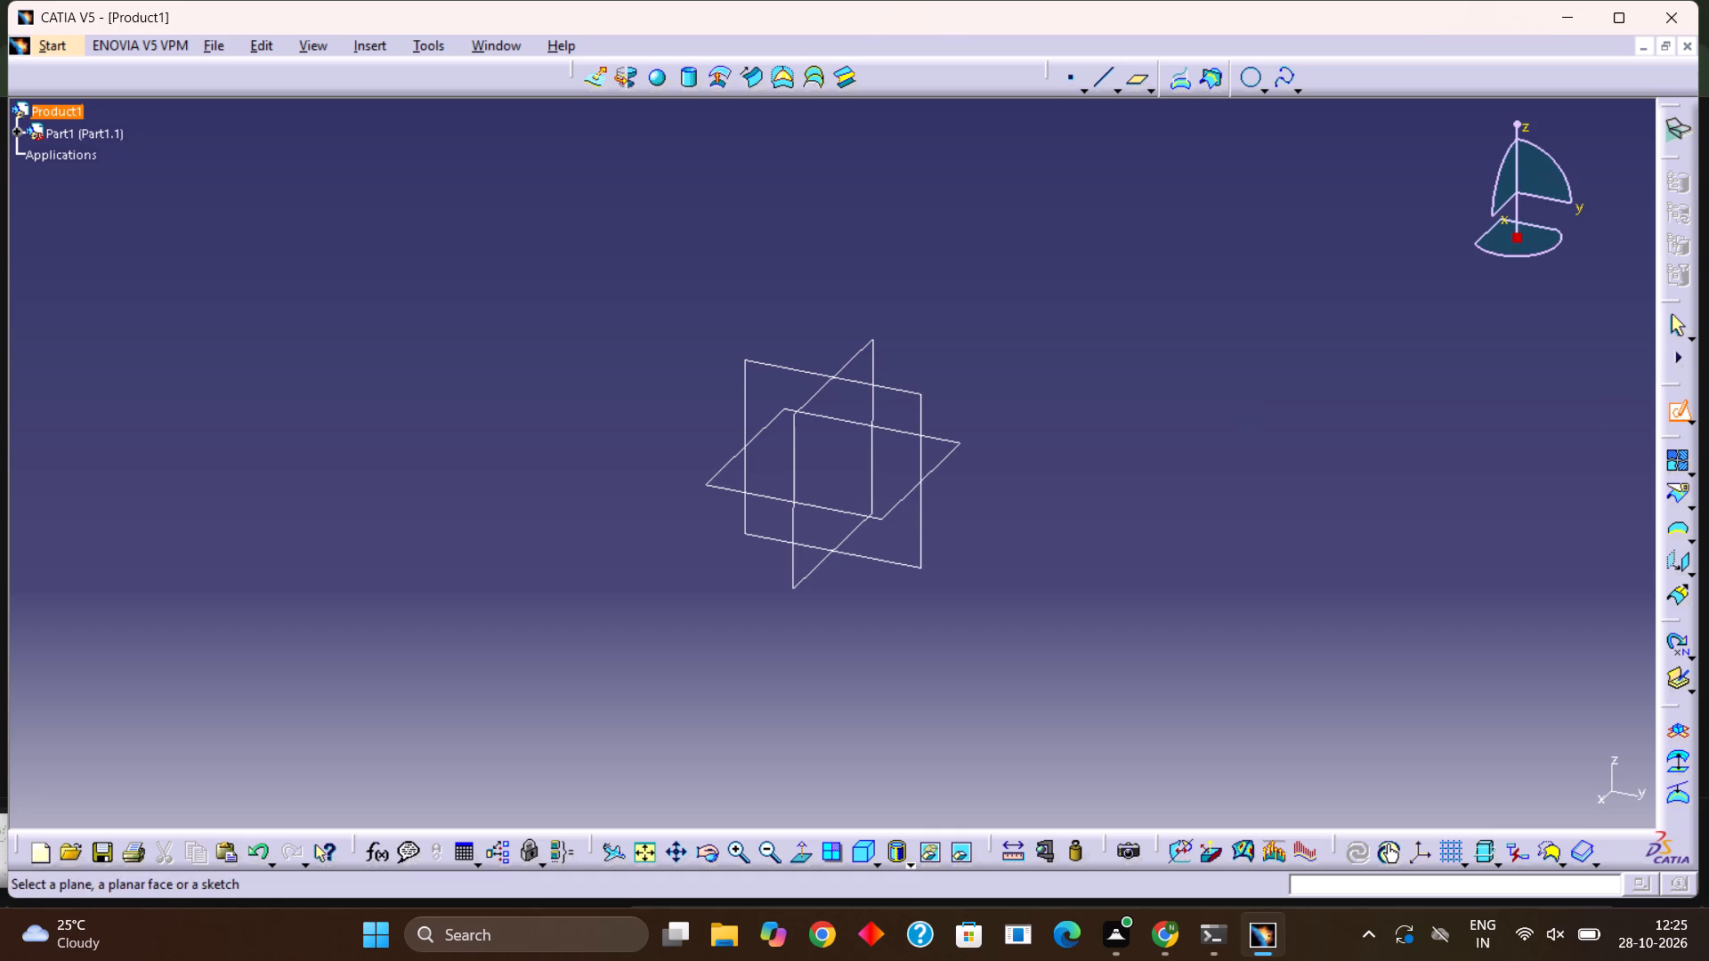
{"action": "left_click", "coordinate": [945, 449]}
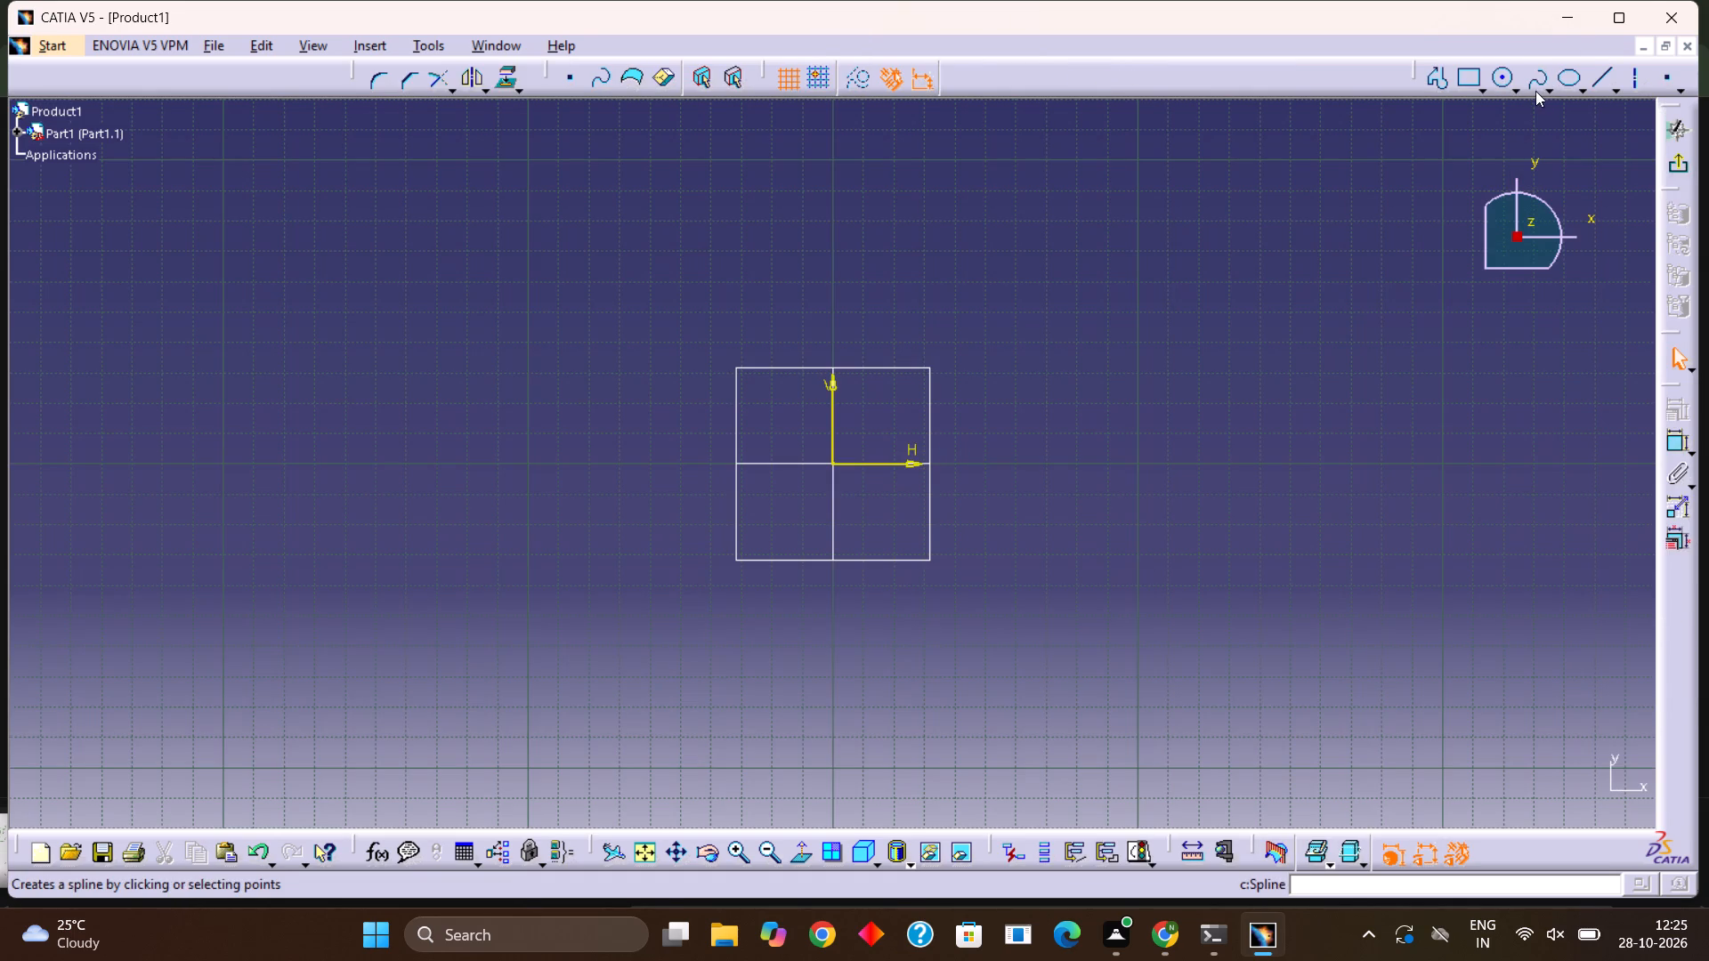
{"action": "left_click", "coordinate": [1467, 81]}
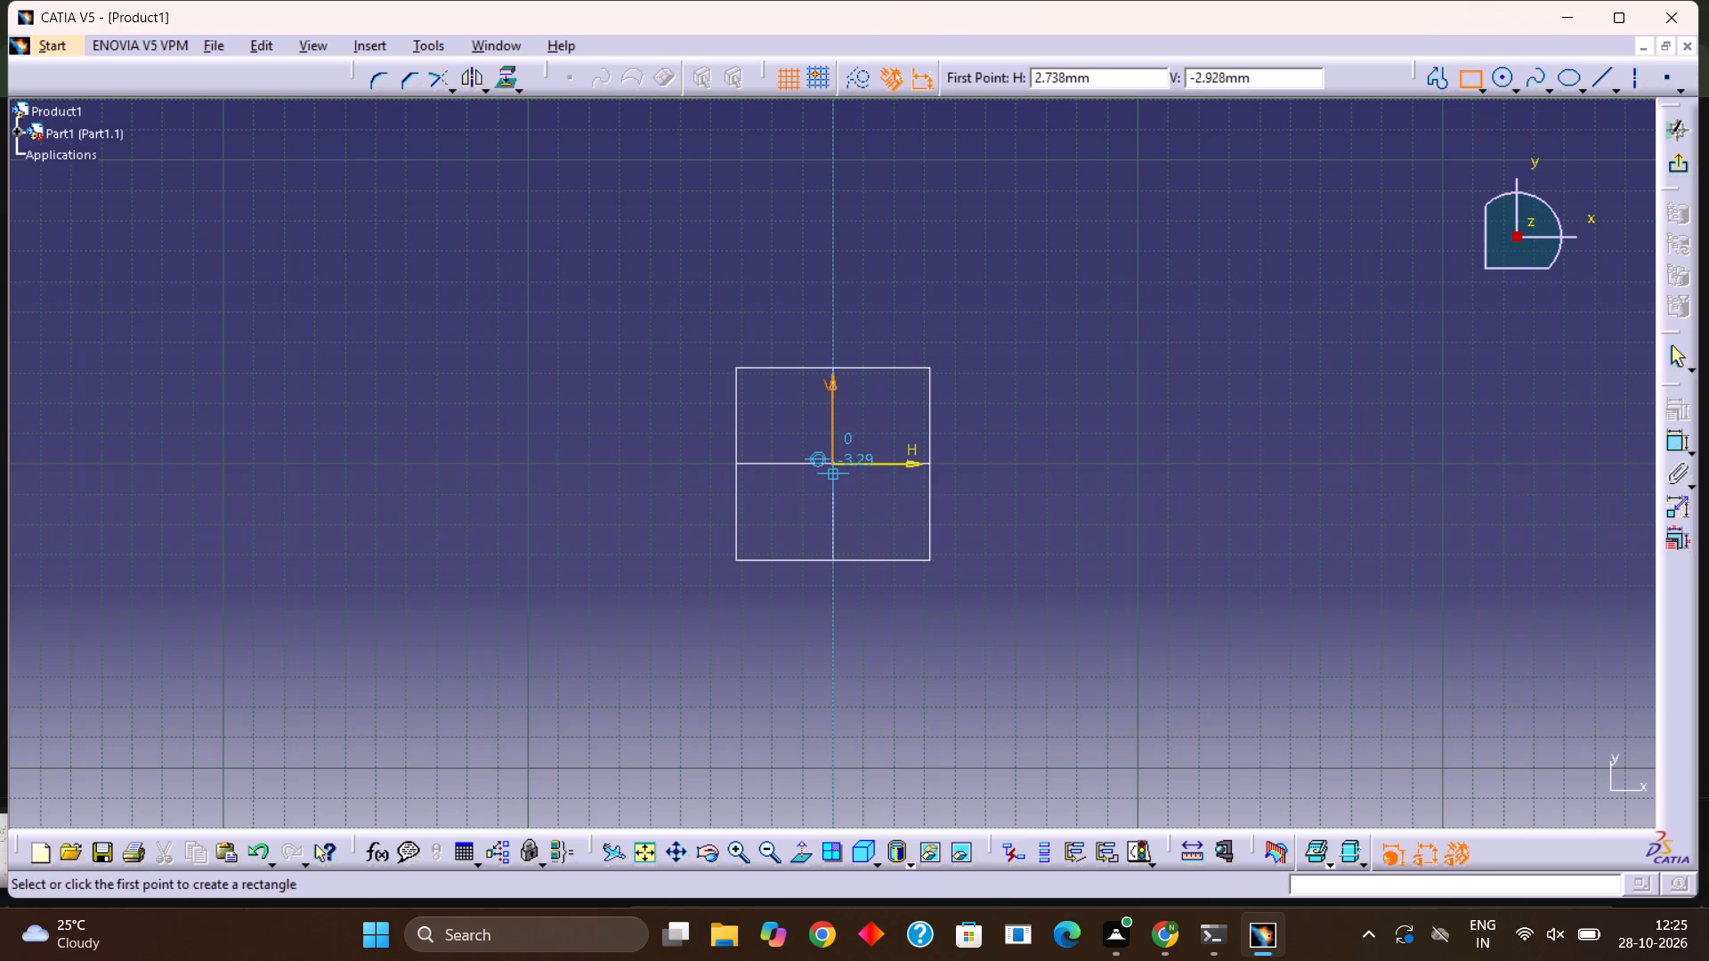
{"action": "left_click", "coordinate": [1486, 90]}
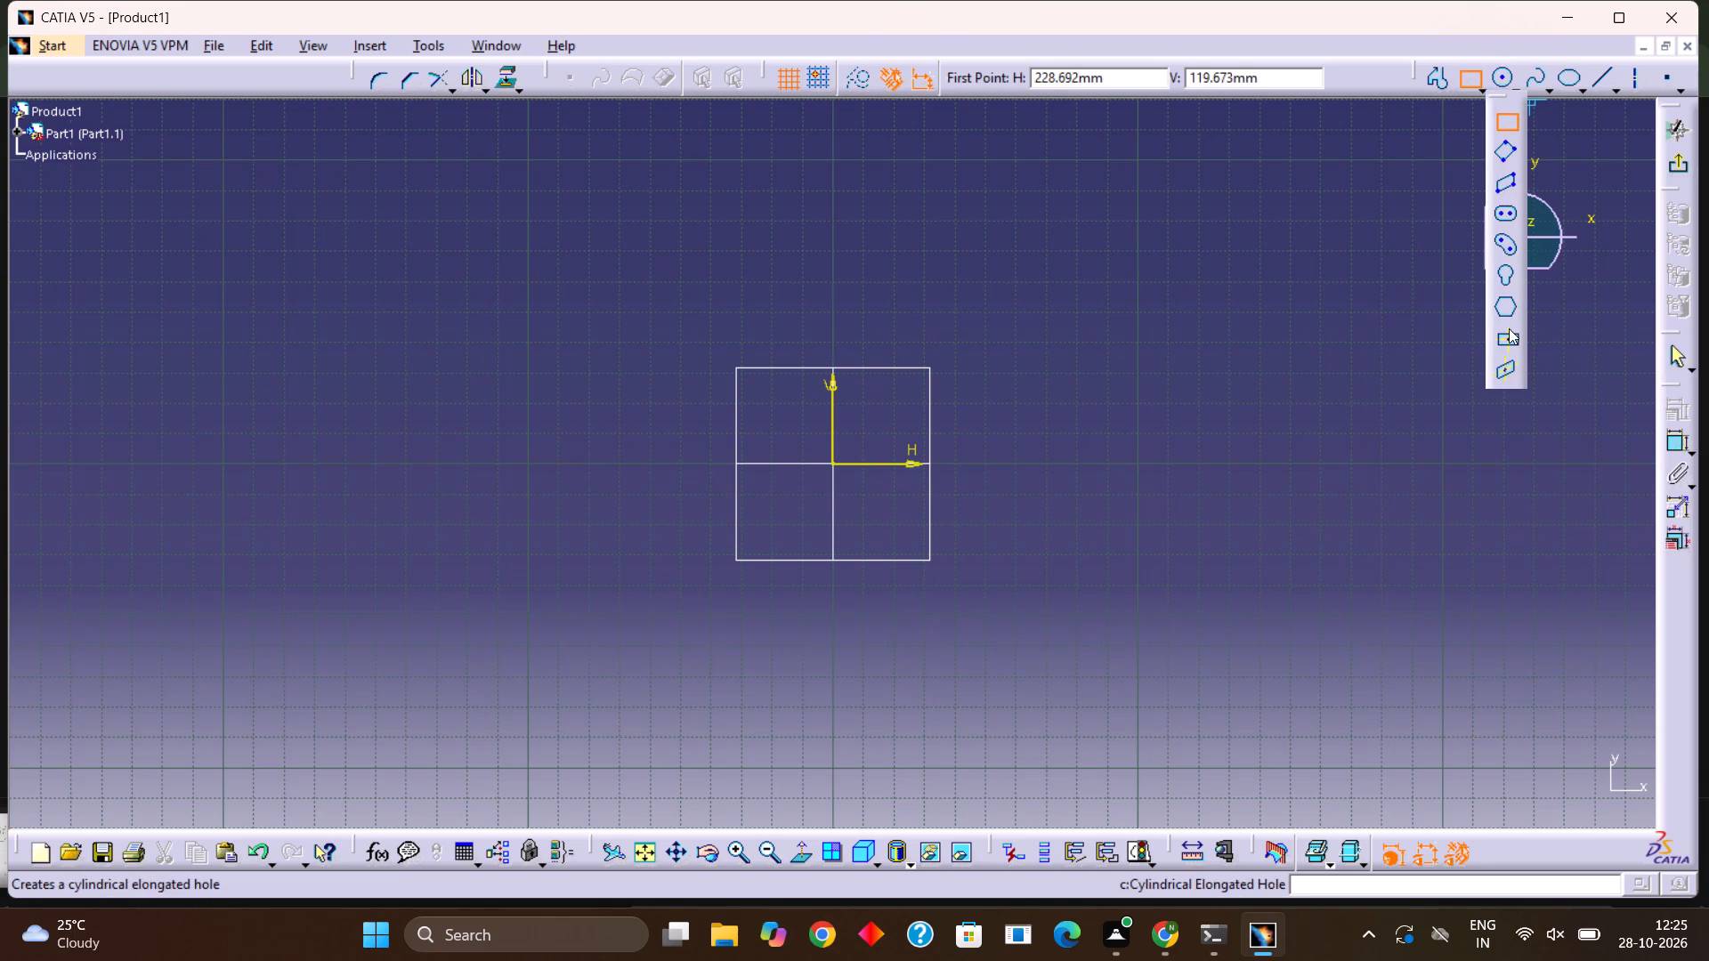
{"action": "left_click", "coordinate": [1509, 329]}
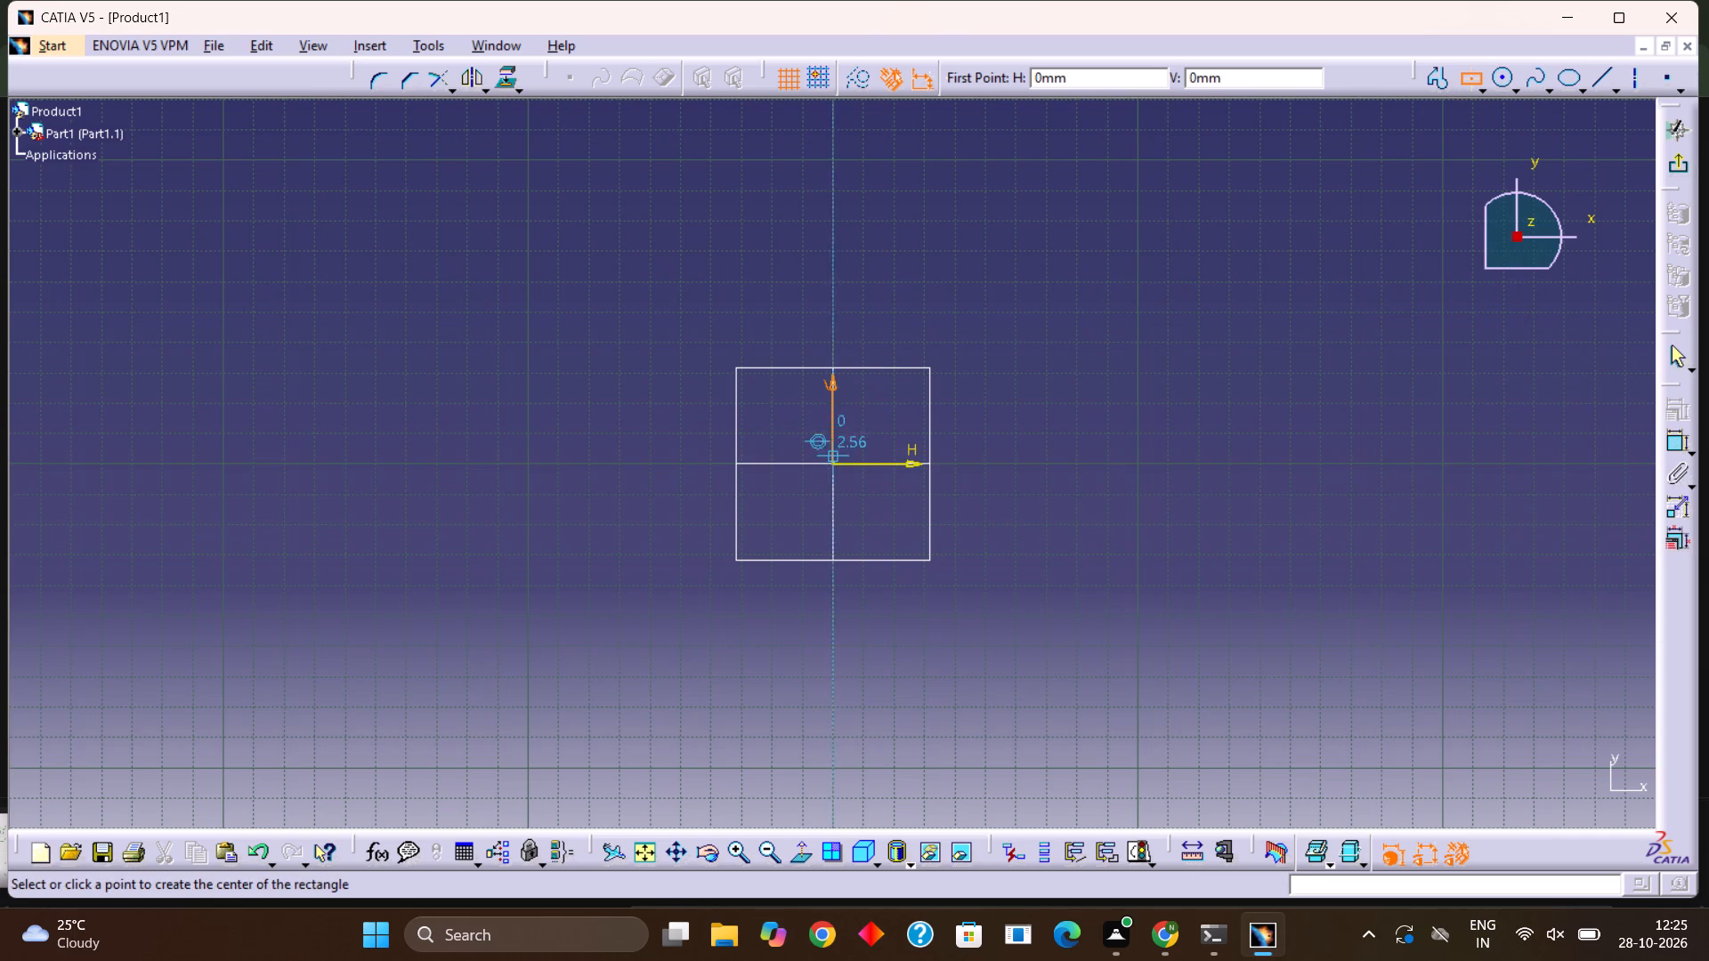
{"action": "left_click", "coordinate": [835, 465]}
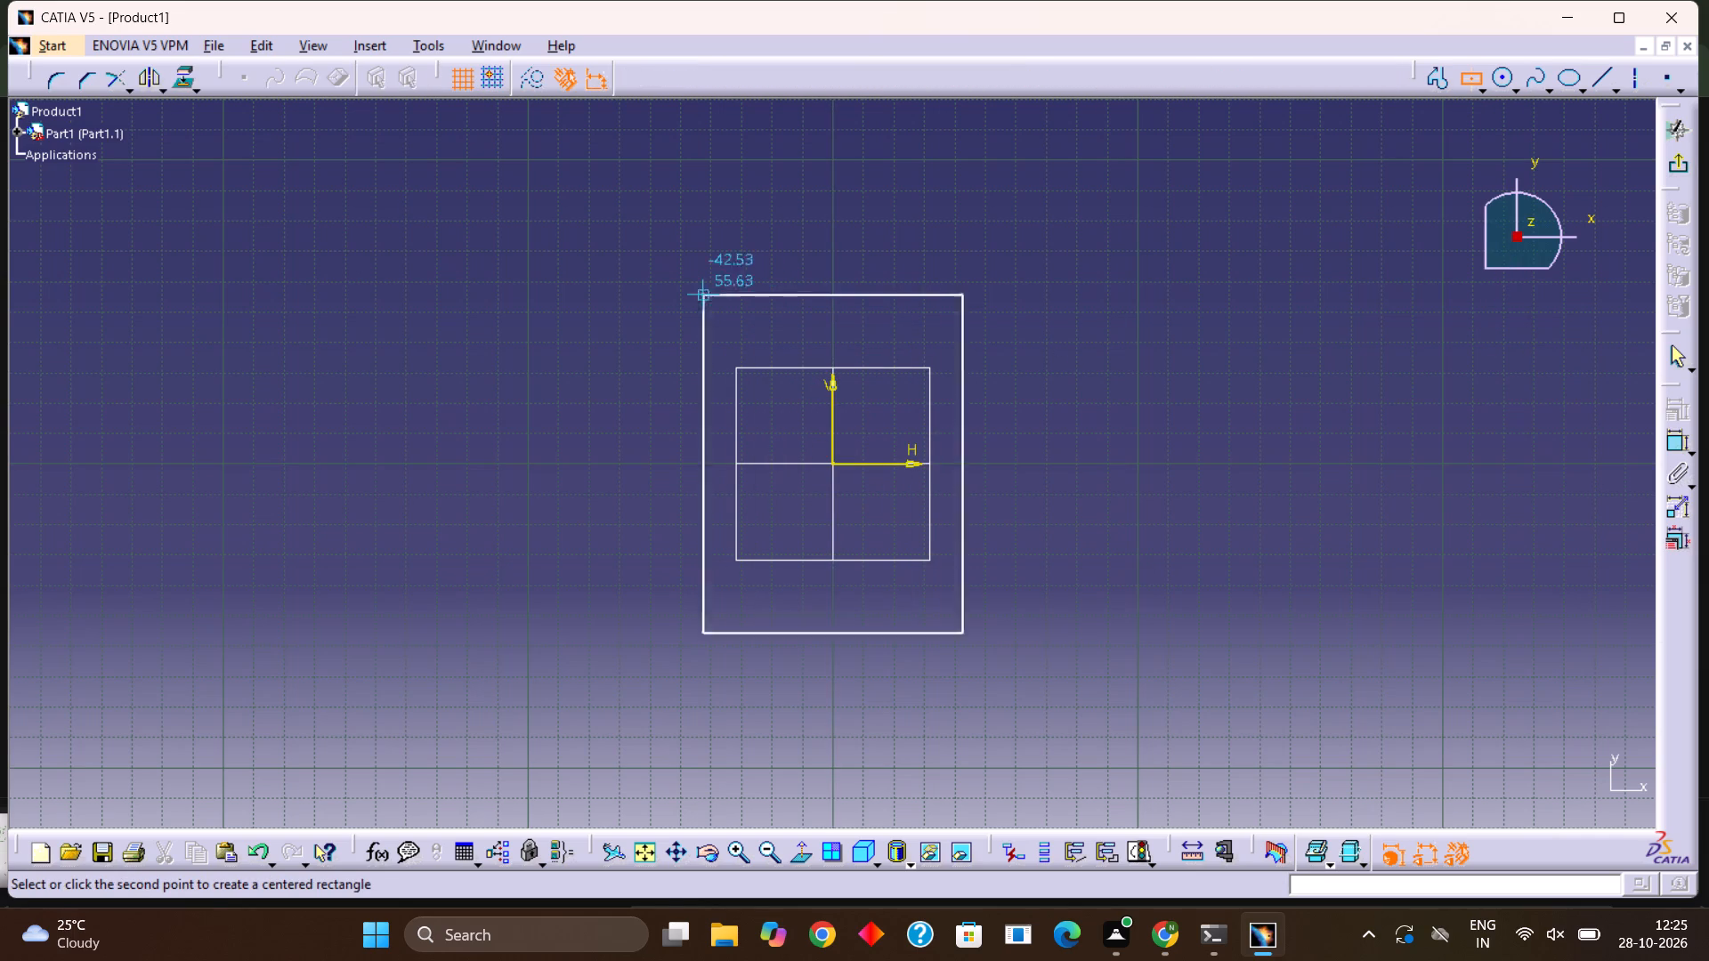
{"action": "left_click", "coordinate": [538, 293]}
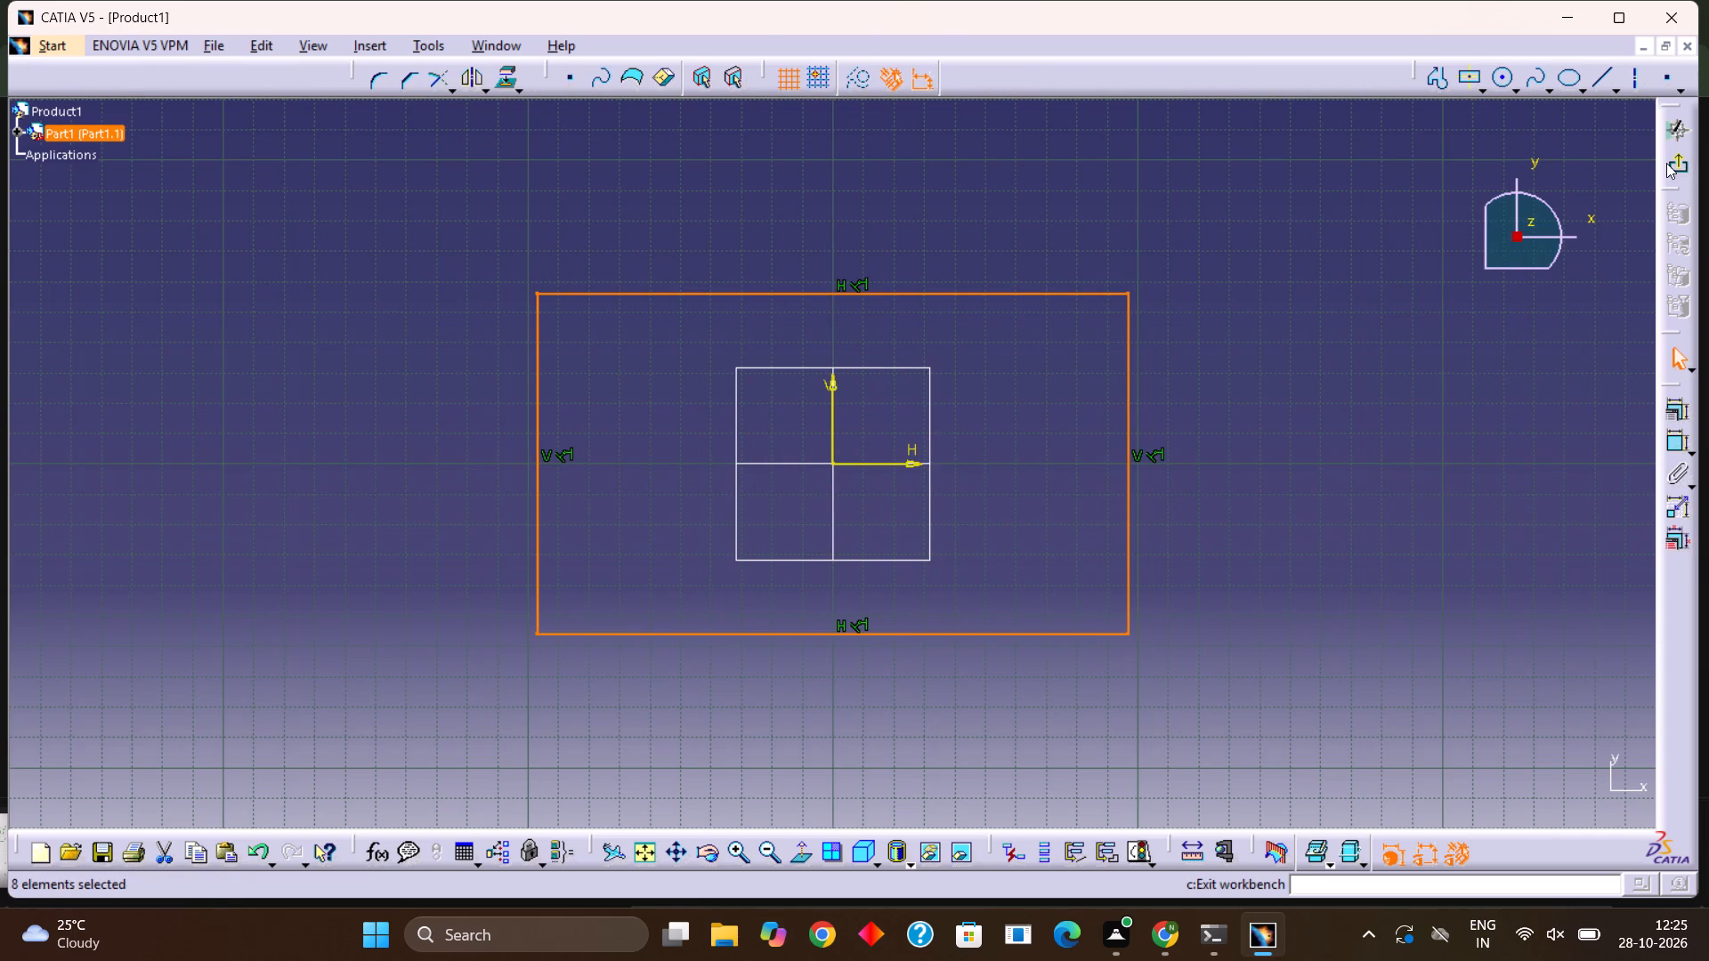
Draw circles inside the rectangle's upper corners, about 6.5 mm radius near the right one and about 7.8 mm near the left one.
{"action": "left_click", "coordinate": [1505, 82]}
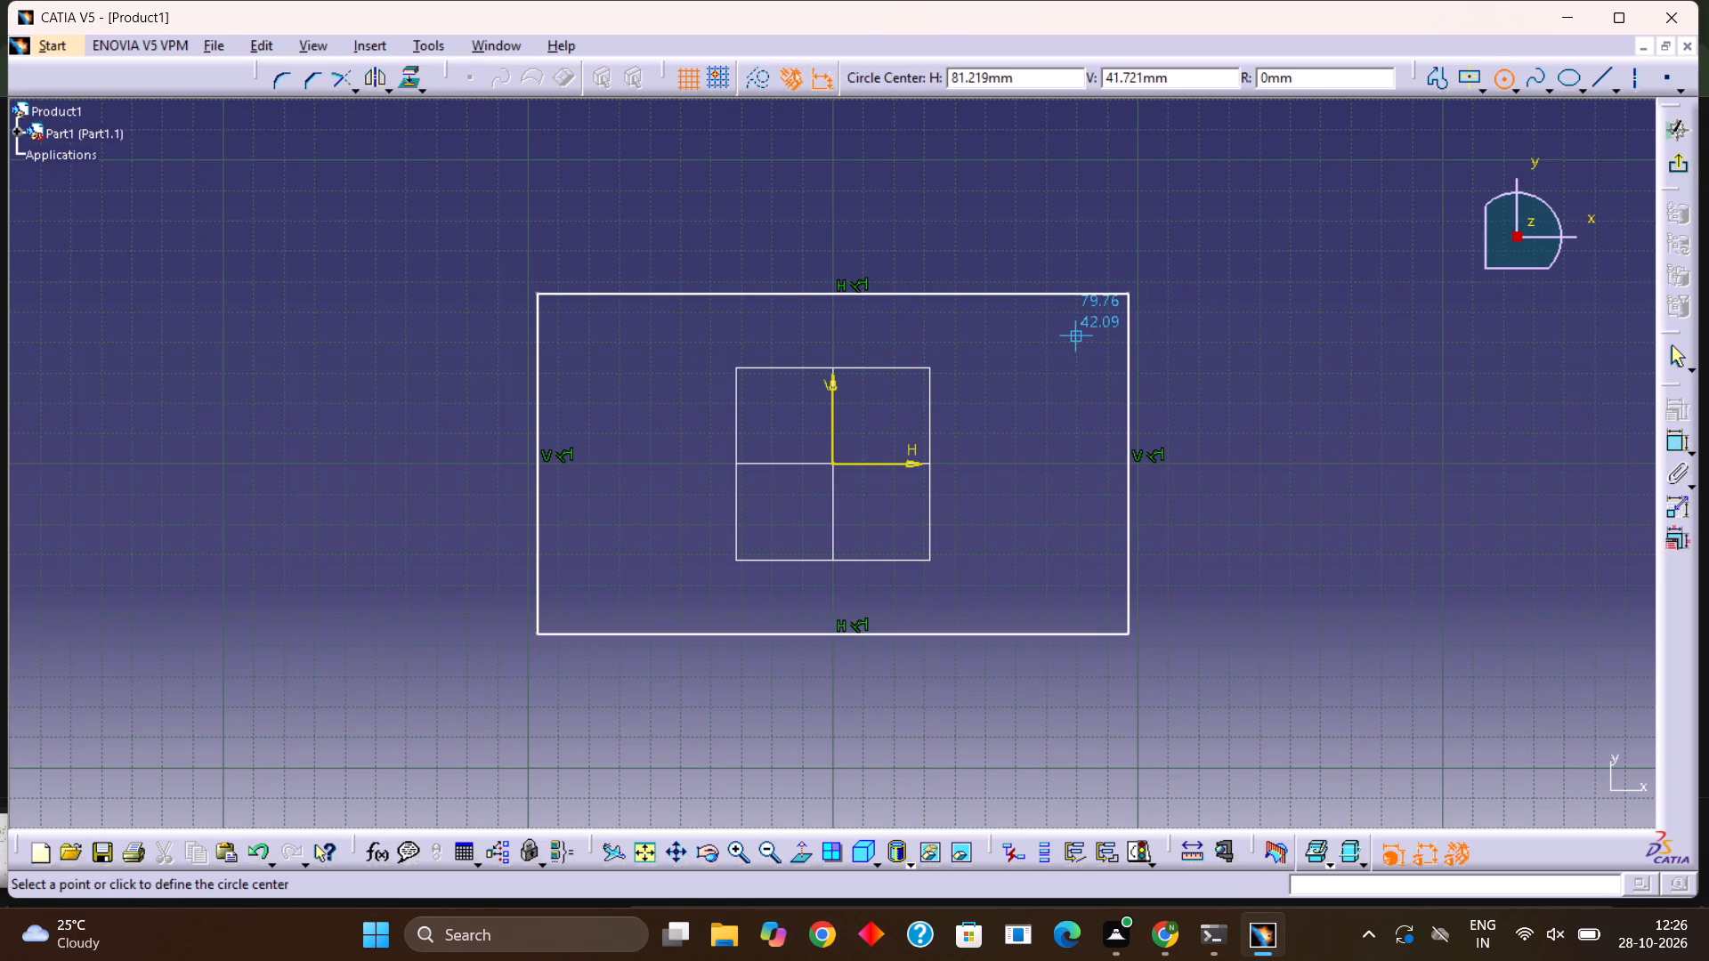
{"action": "left_click", "coordinate": [1075, 335]}
{"action": "left_click", "coordinate": [1090, 350]}
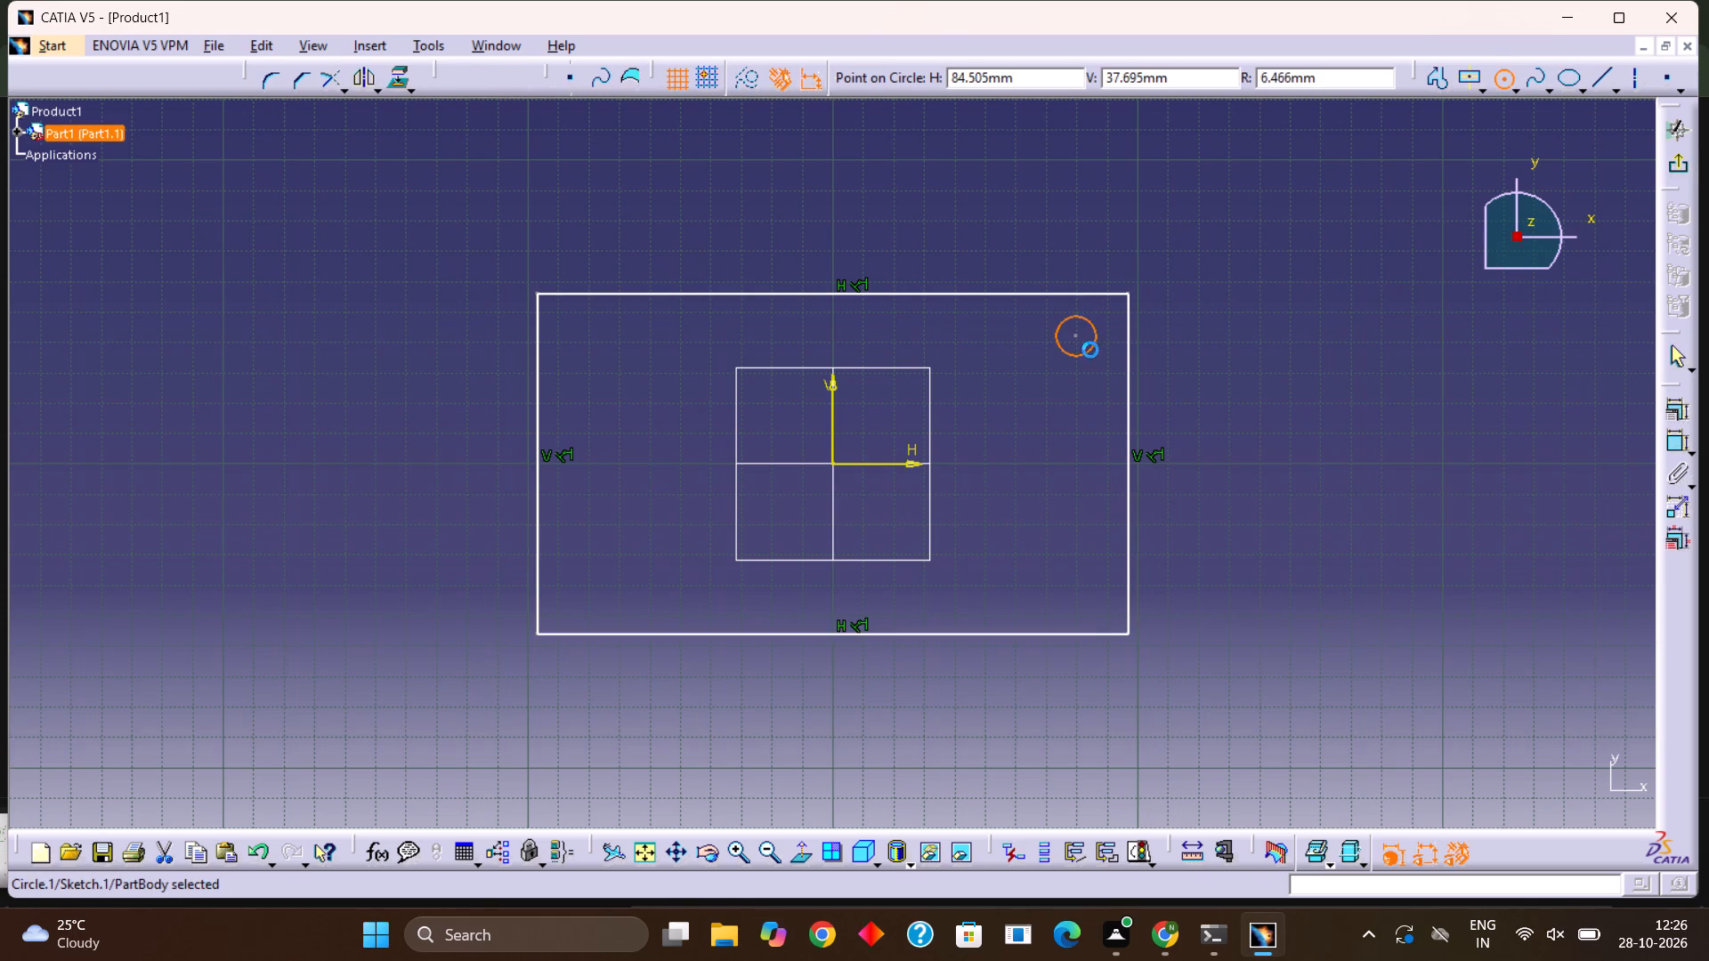
{"action": "left_click", "coordinate": [1502, 80]}
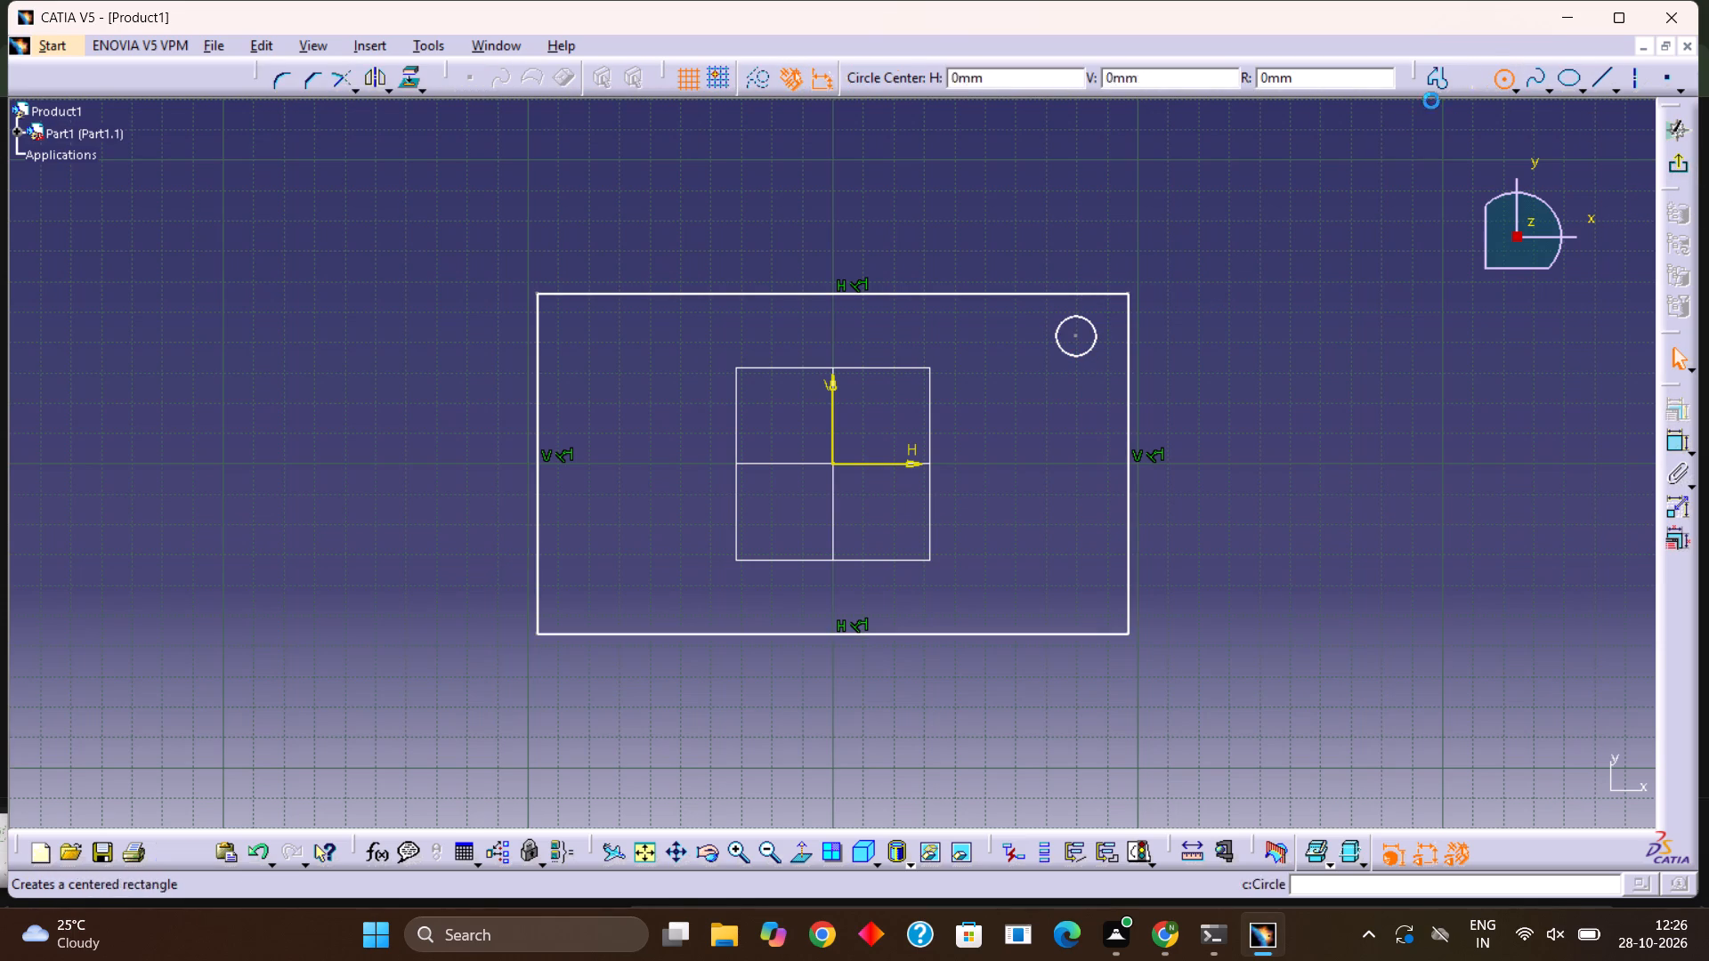
{"action": "left_click", "coordinate": [586, 333]}
{"action": "left_click", "coordinate": [606, 342]}
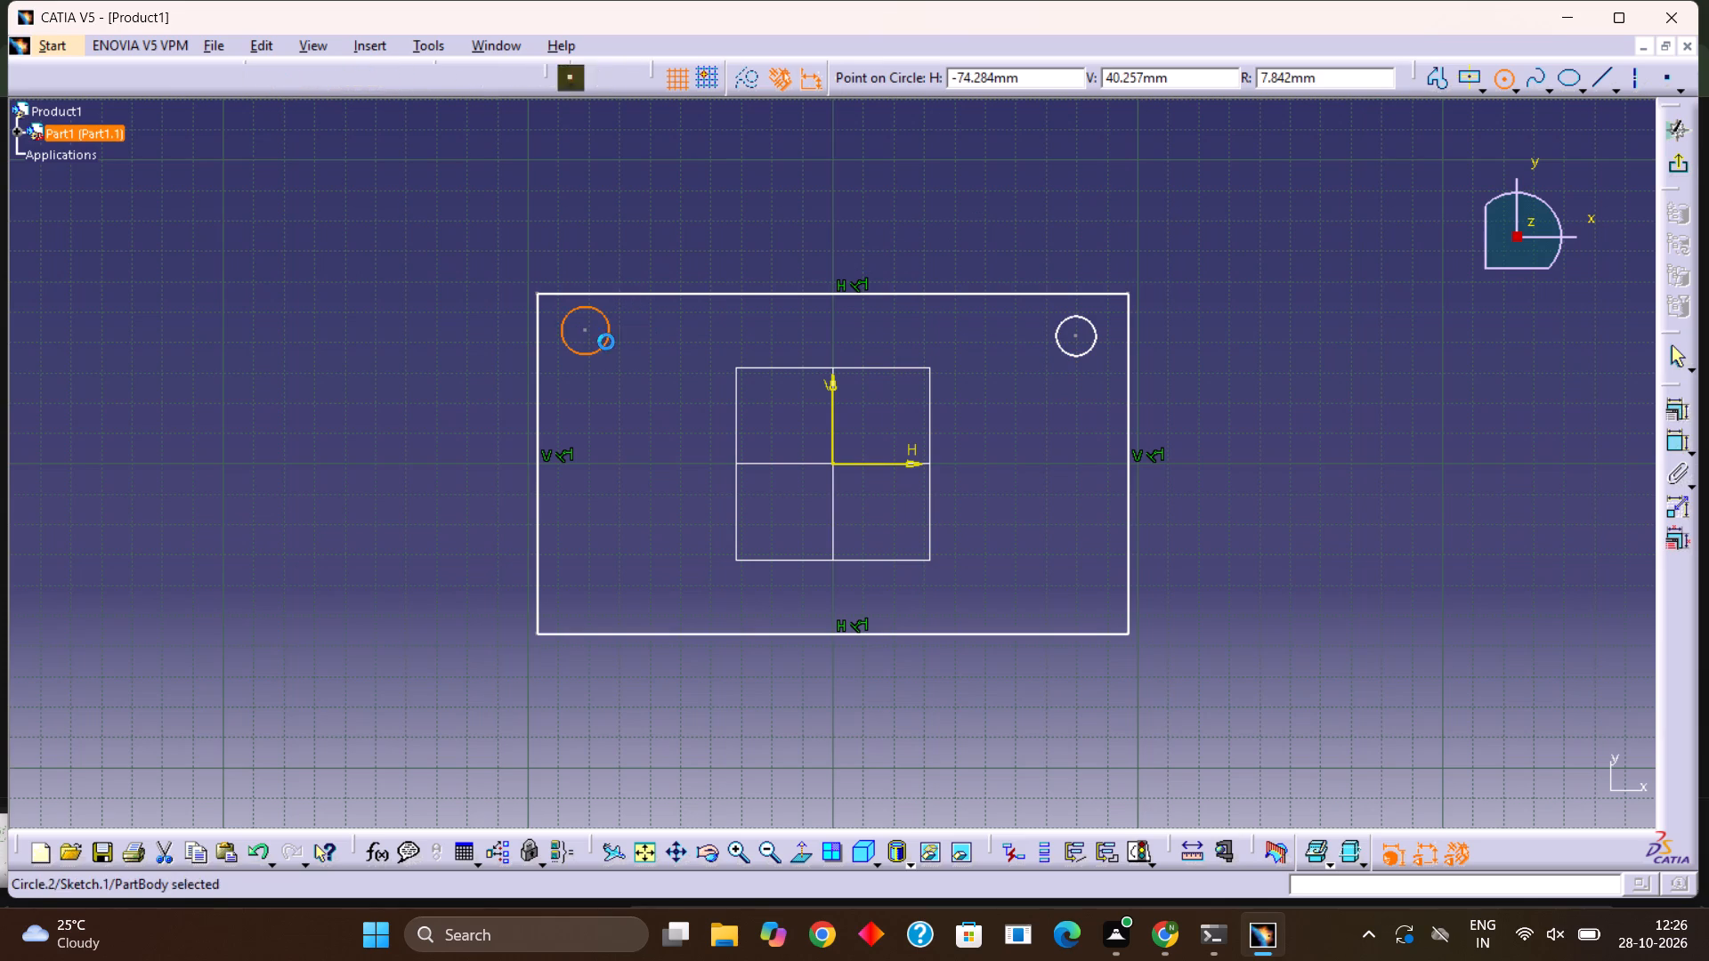
Draw one circle inside each of the rectangle's two lower corners and exit the sketch.
{"action": "left_click", "coordinate": [1501, 76]}
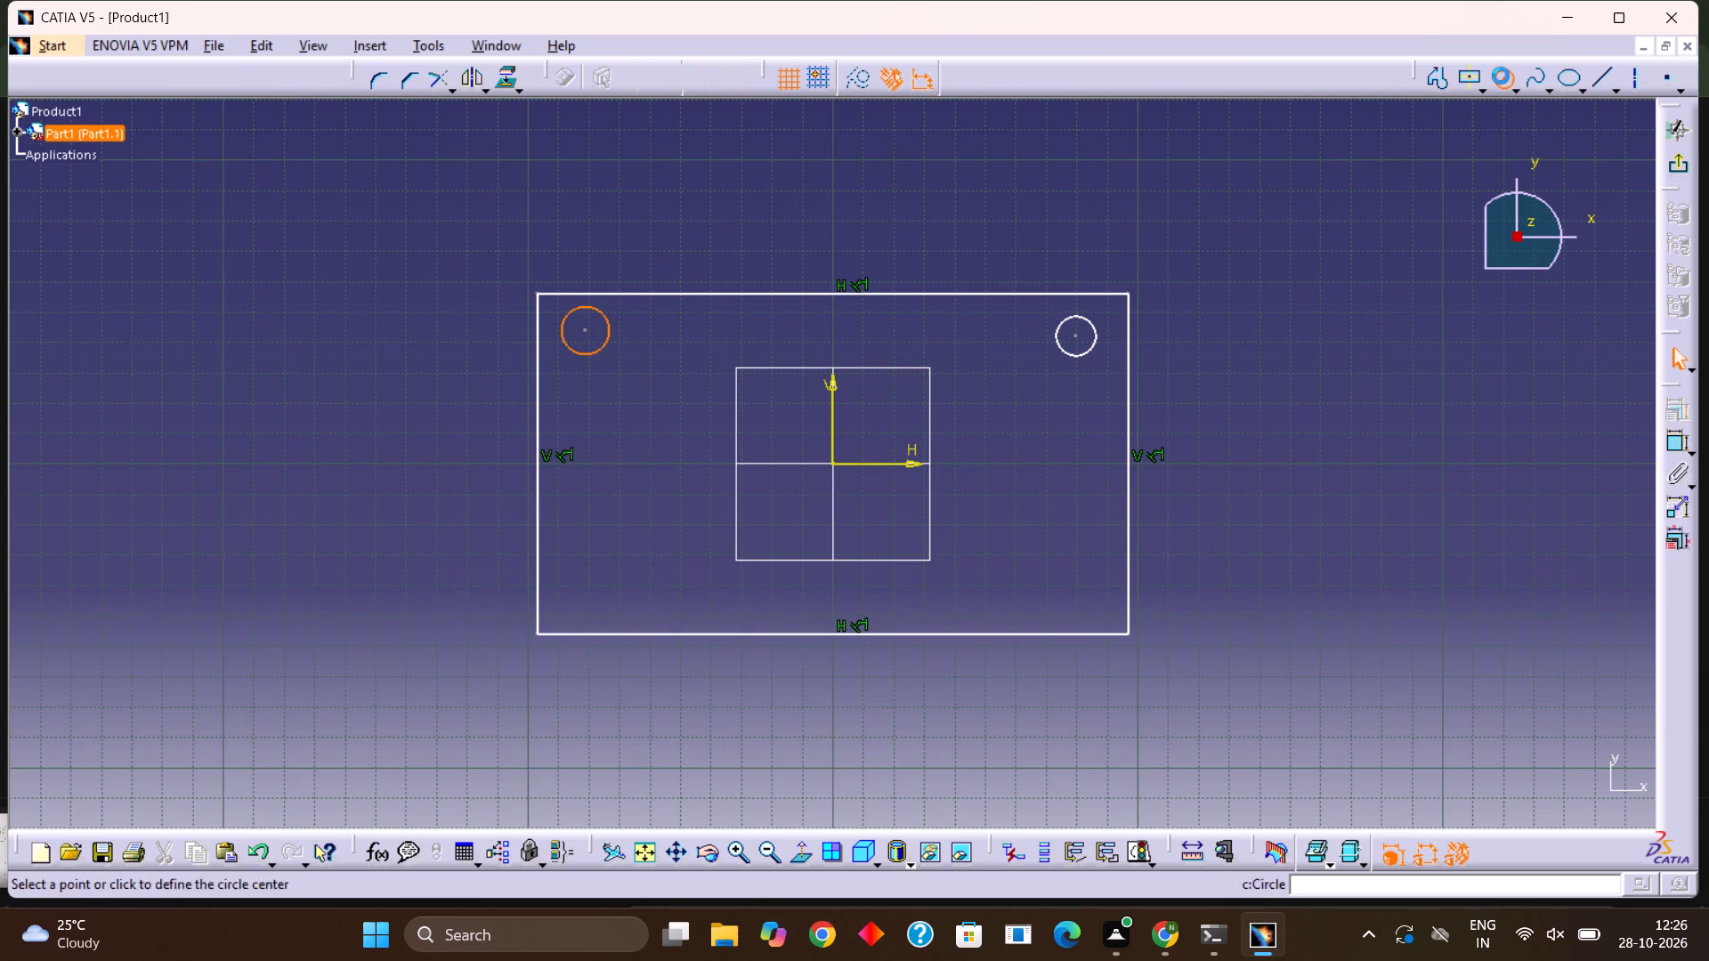
{"action": "left_click", "coordinate": [579, 587]}
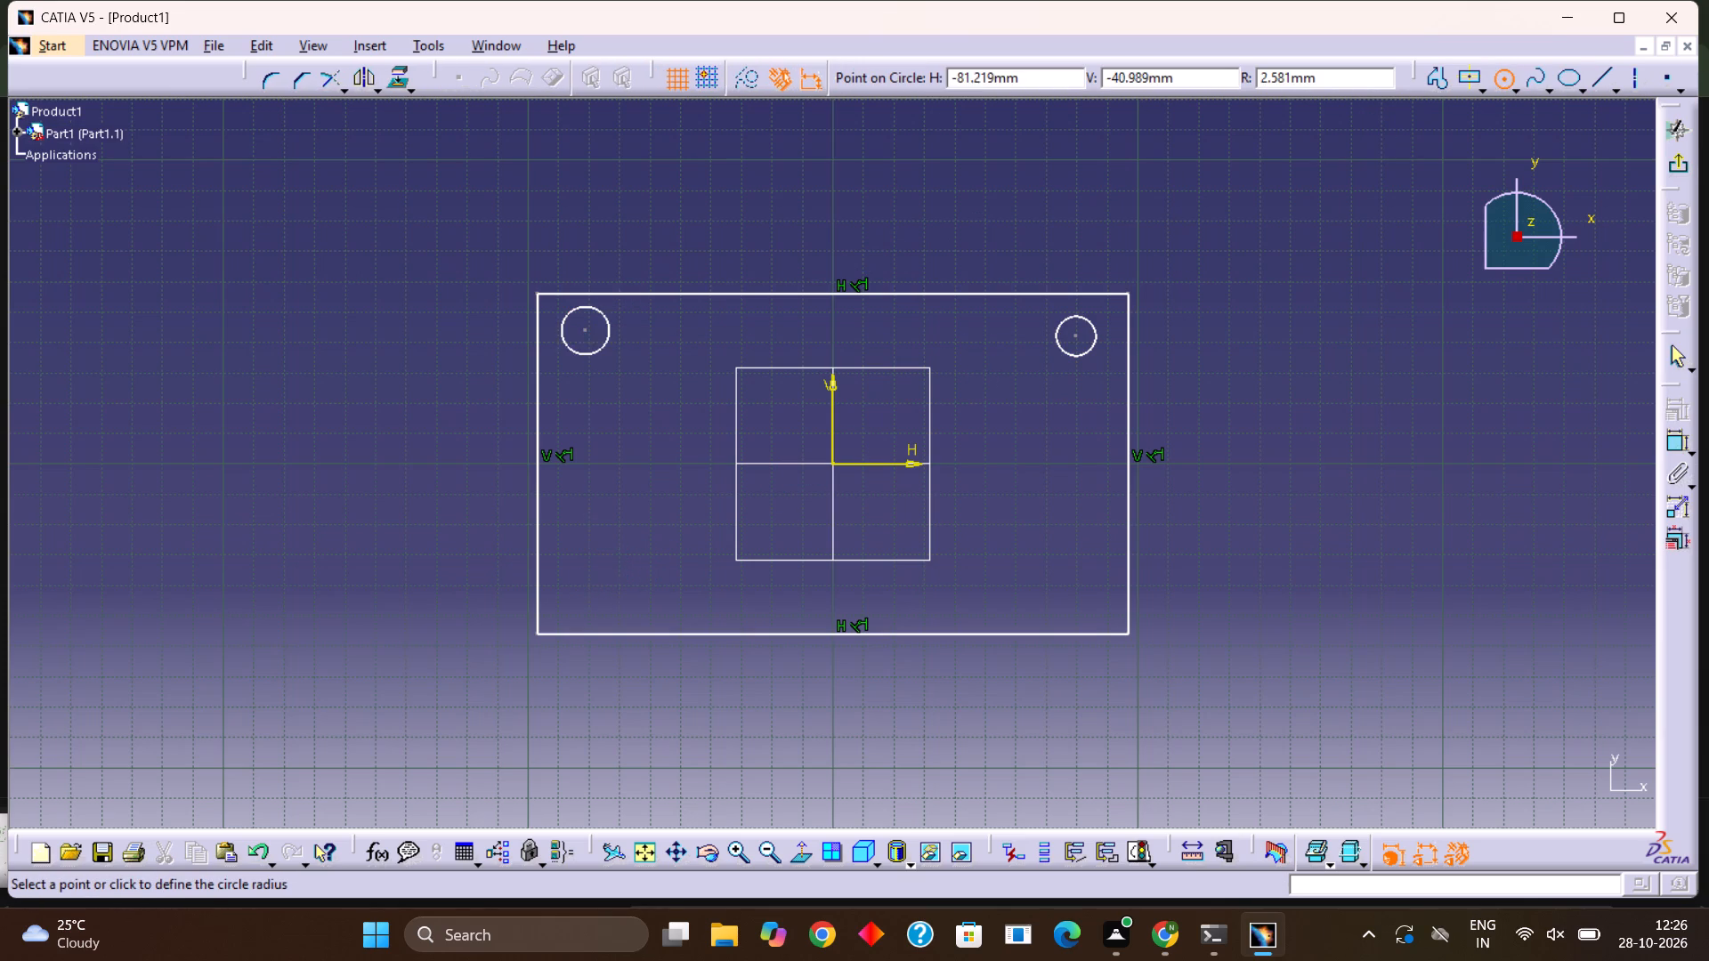
{"action": "left_click", "coordinate": [603, 594]}
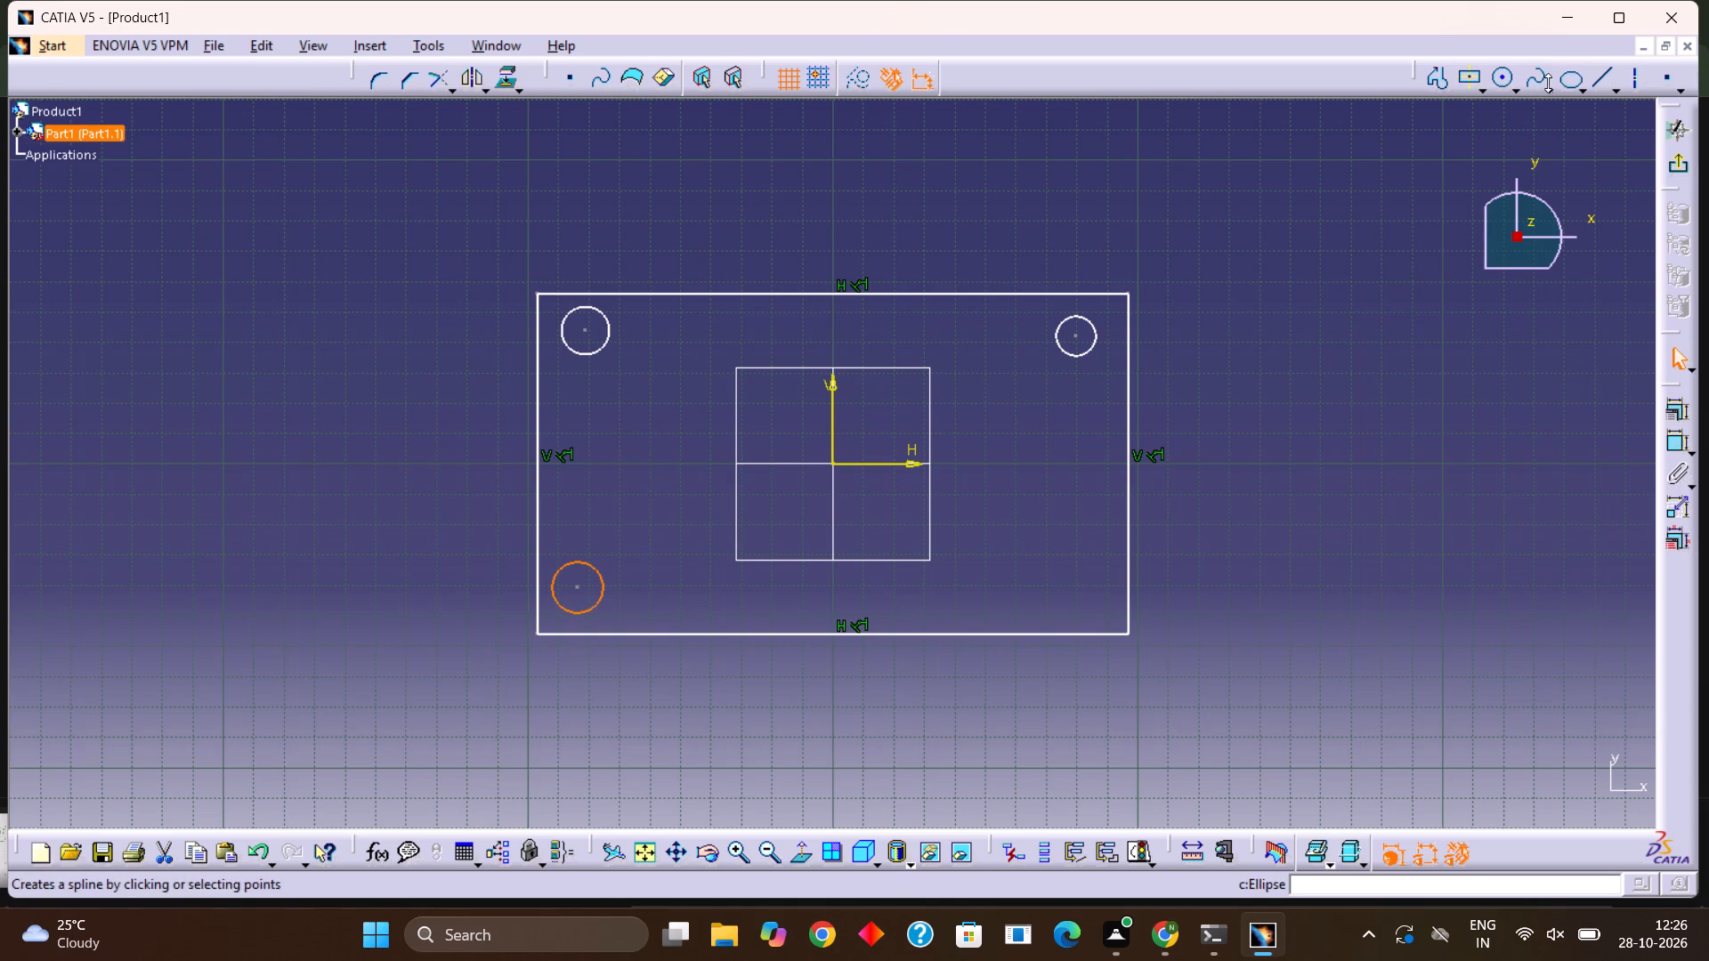
{"action": "left_click", "coordinate": [1500, 78]}
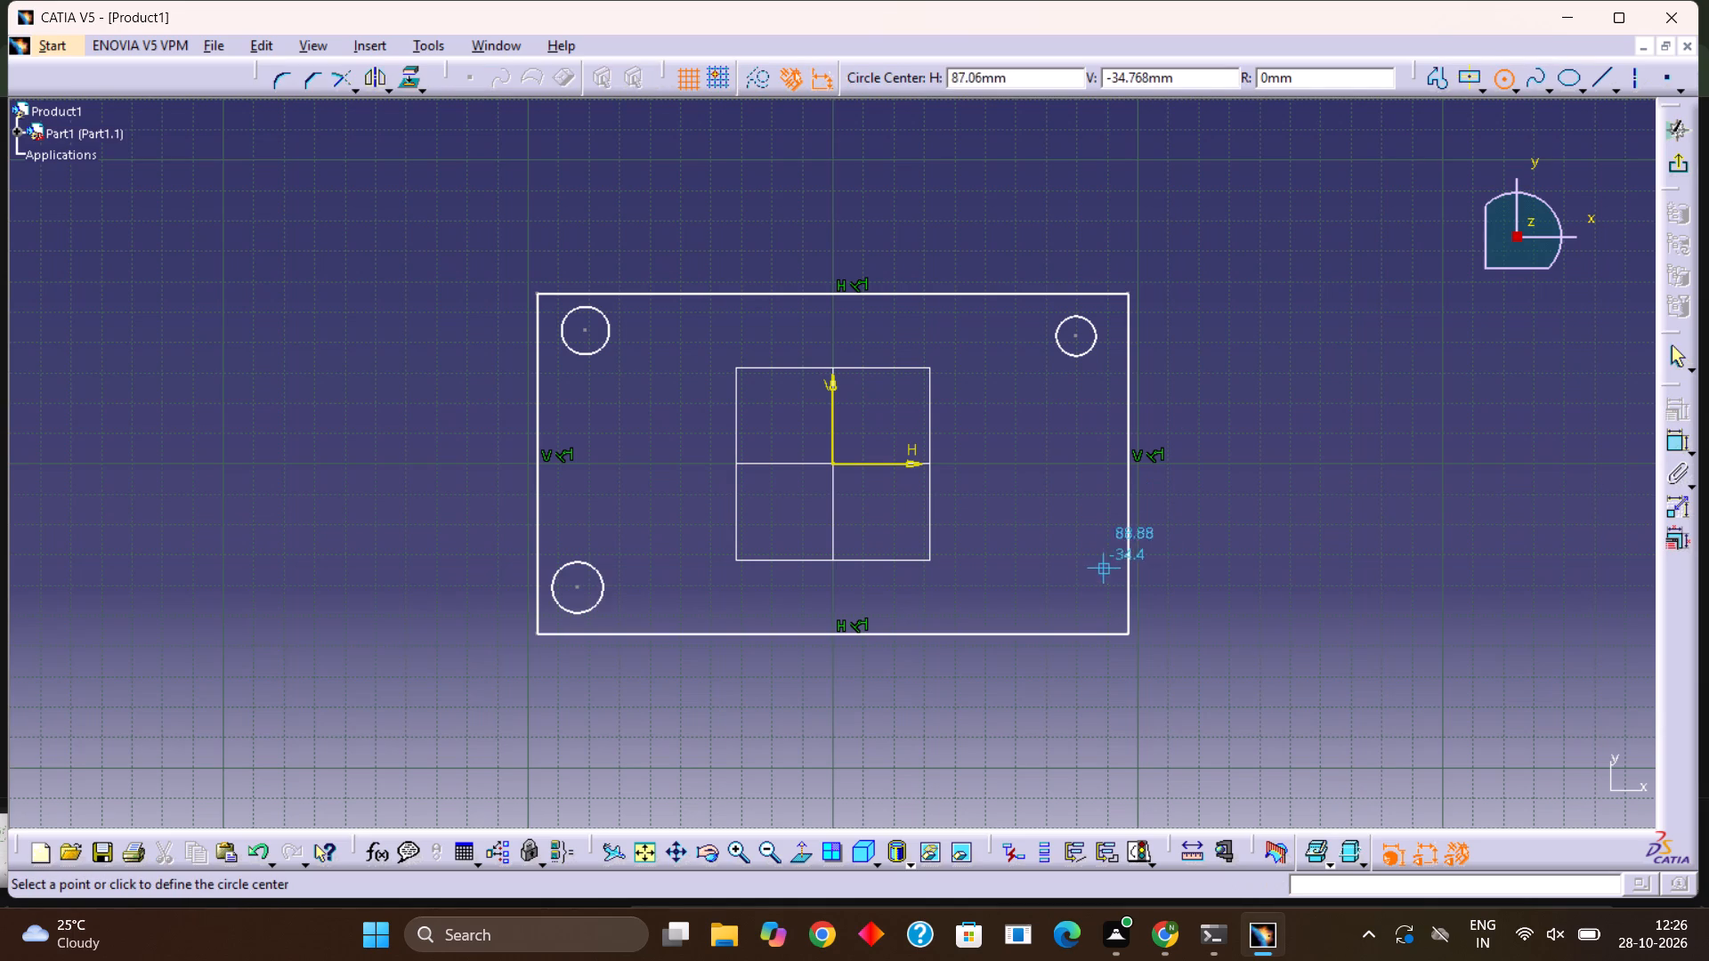
{"action": "left_click", "coordinate": [1073, 580]}
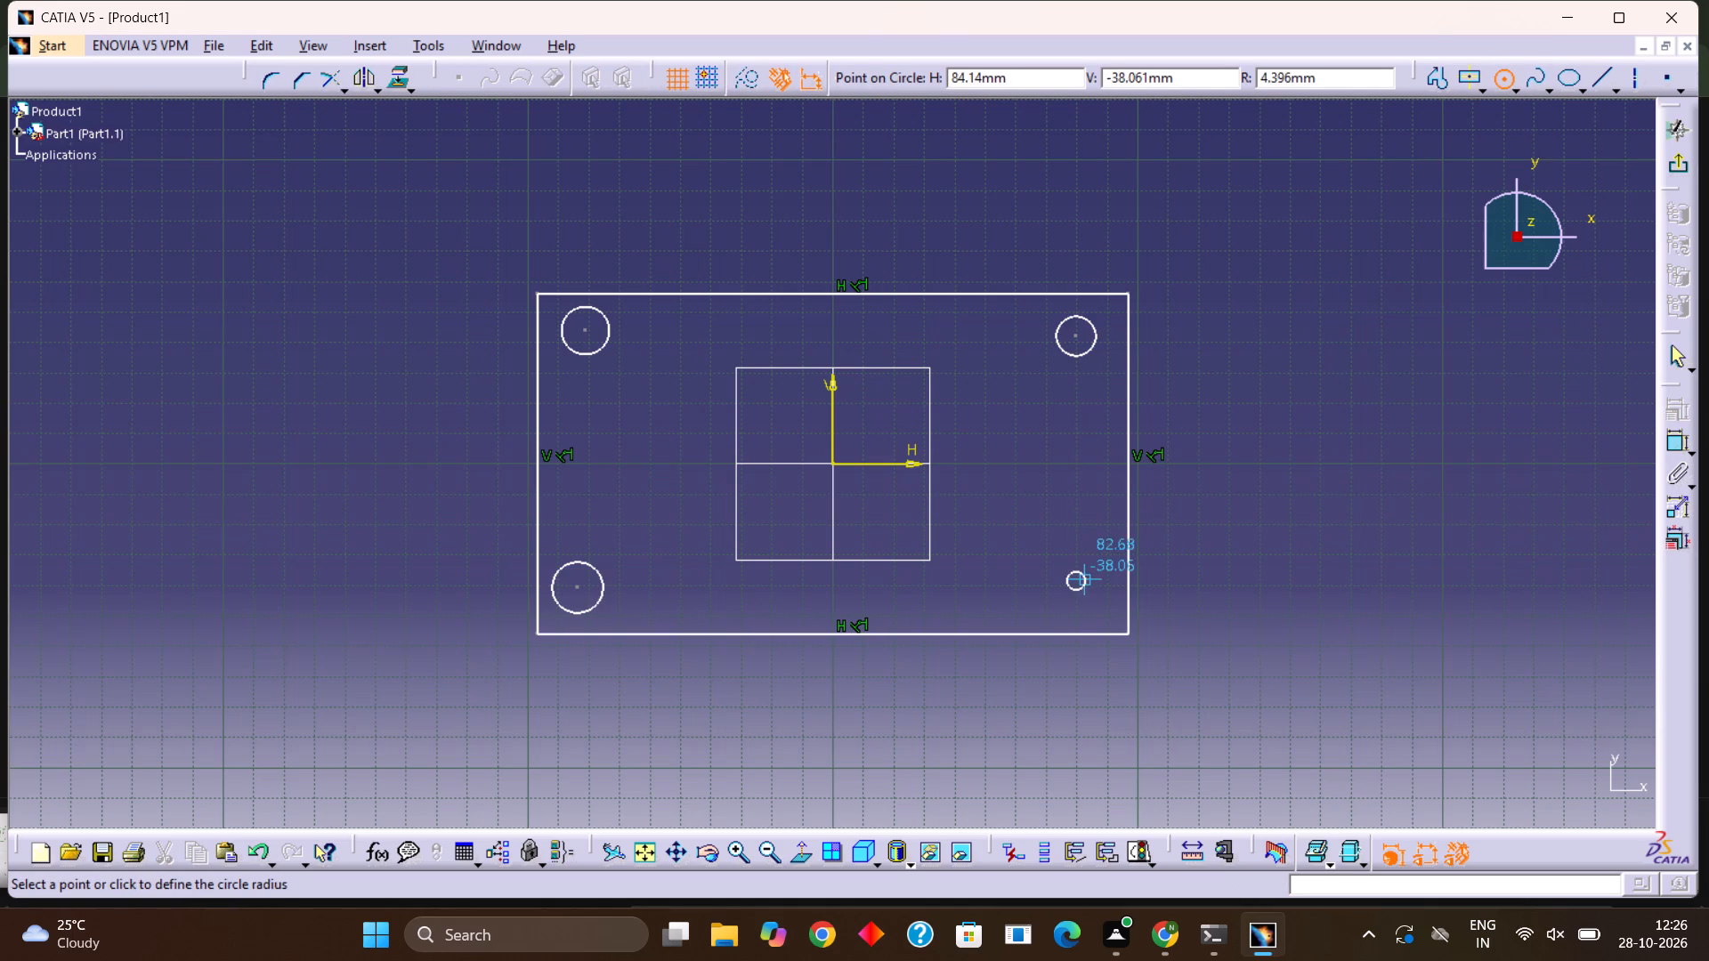
{"action": "left_click", "coordinate": [1102, 583]}
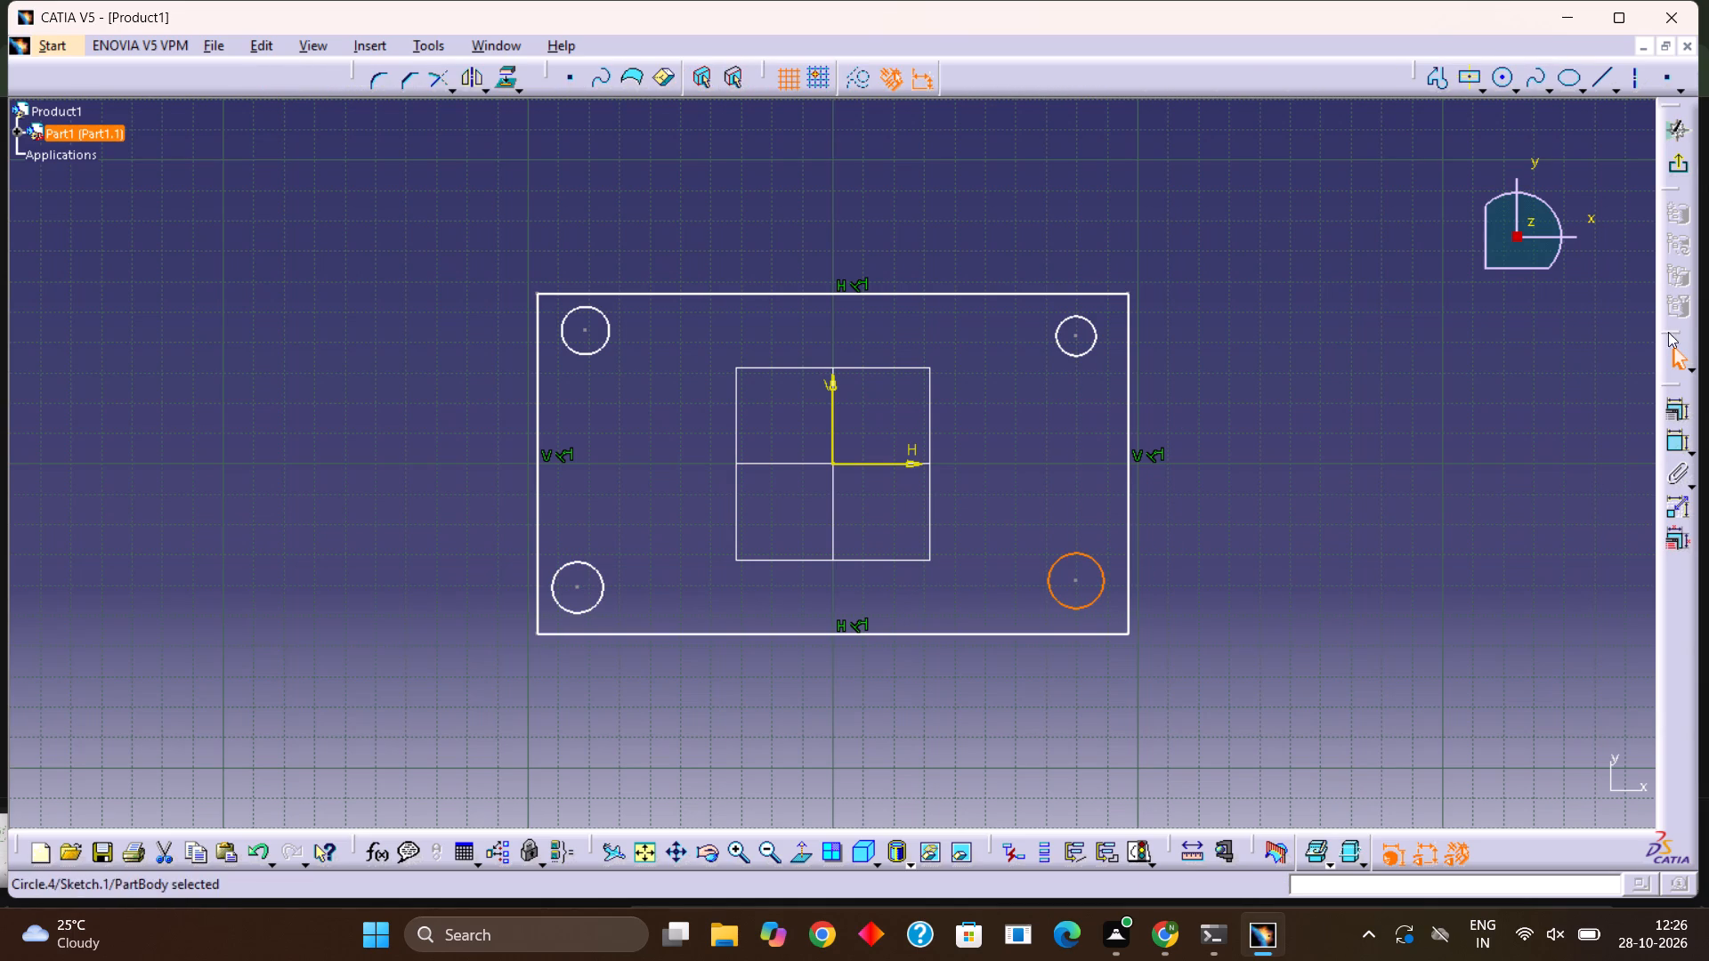
{"action": "left_click", "coordinate": [1677, 171]}
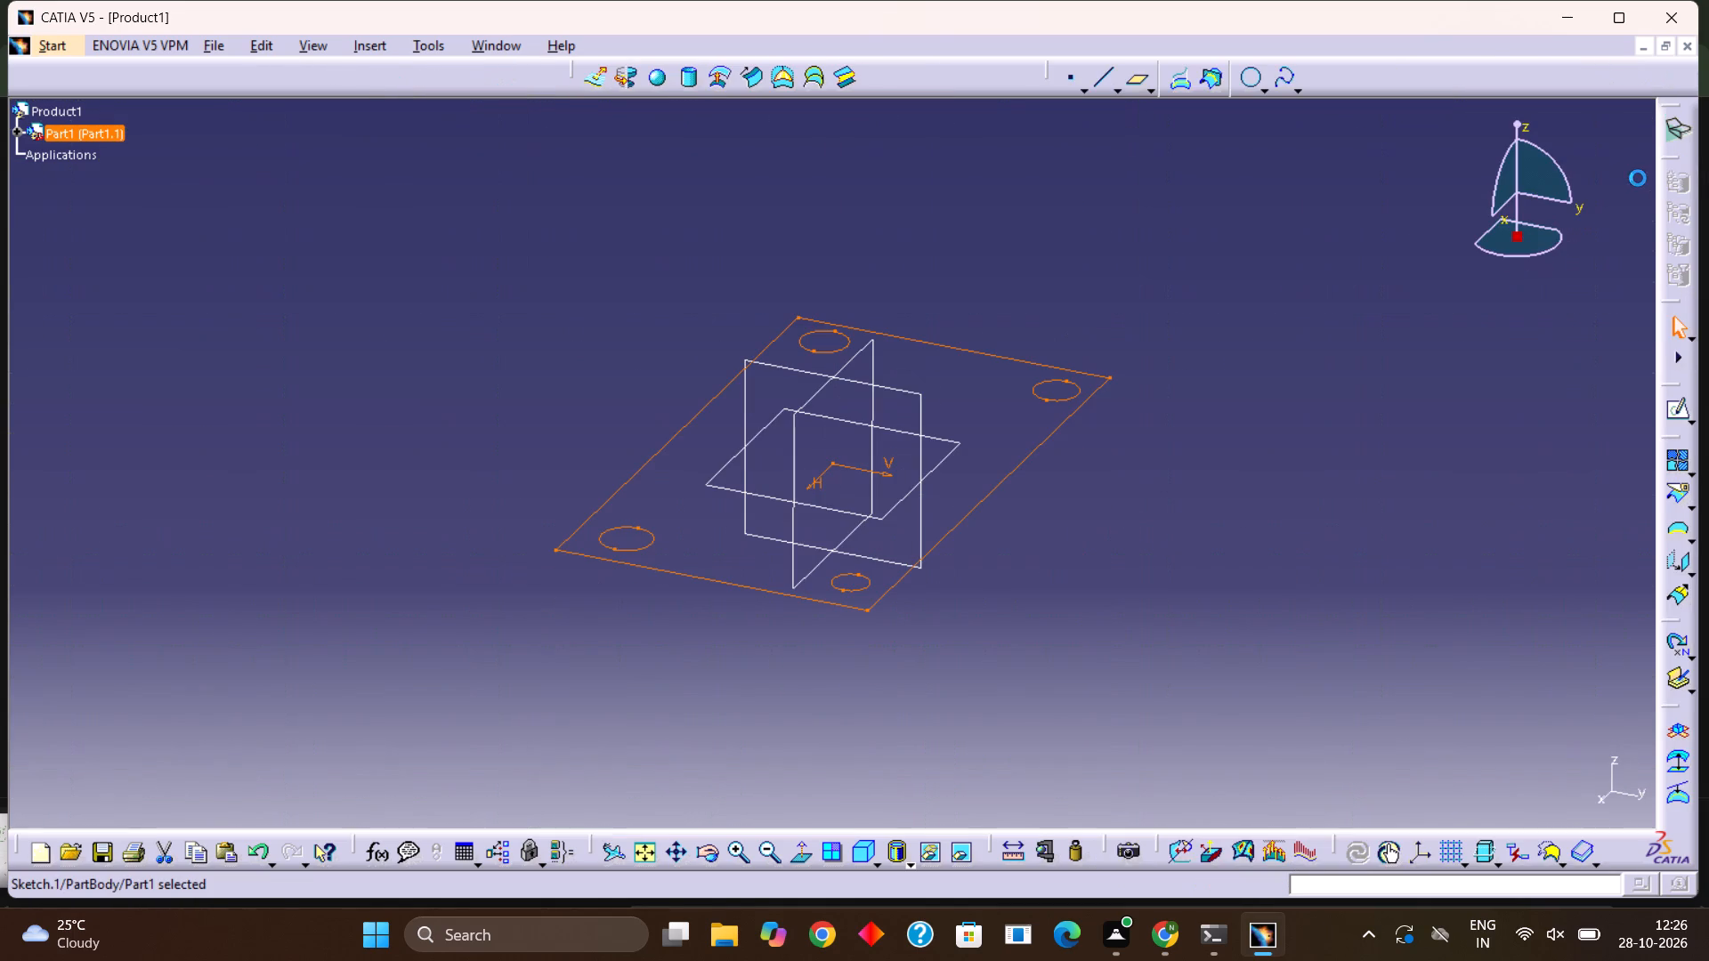
Extrude the rectangle-and-circles sketch 20 mm as a surface along the sketch normal, without defining a Near element.
{"action": "left_click", "coordinate": [600, 77]}
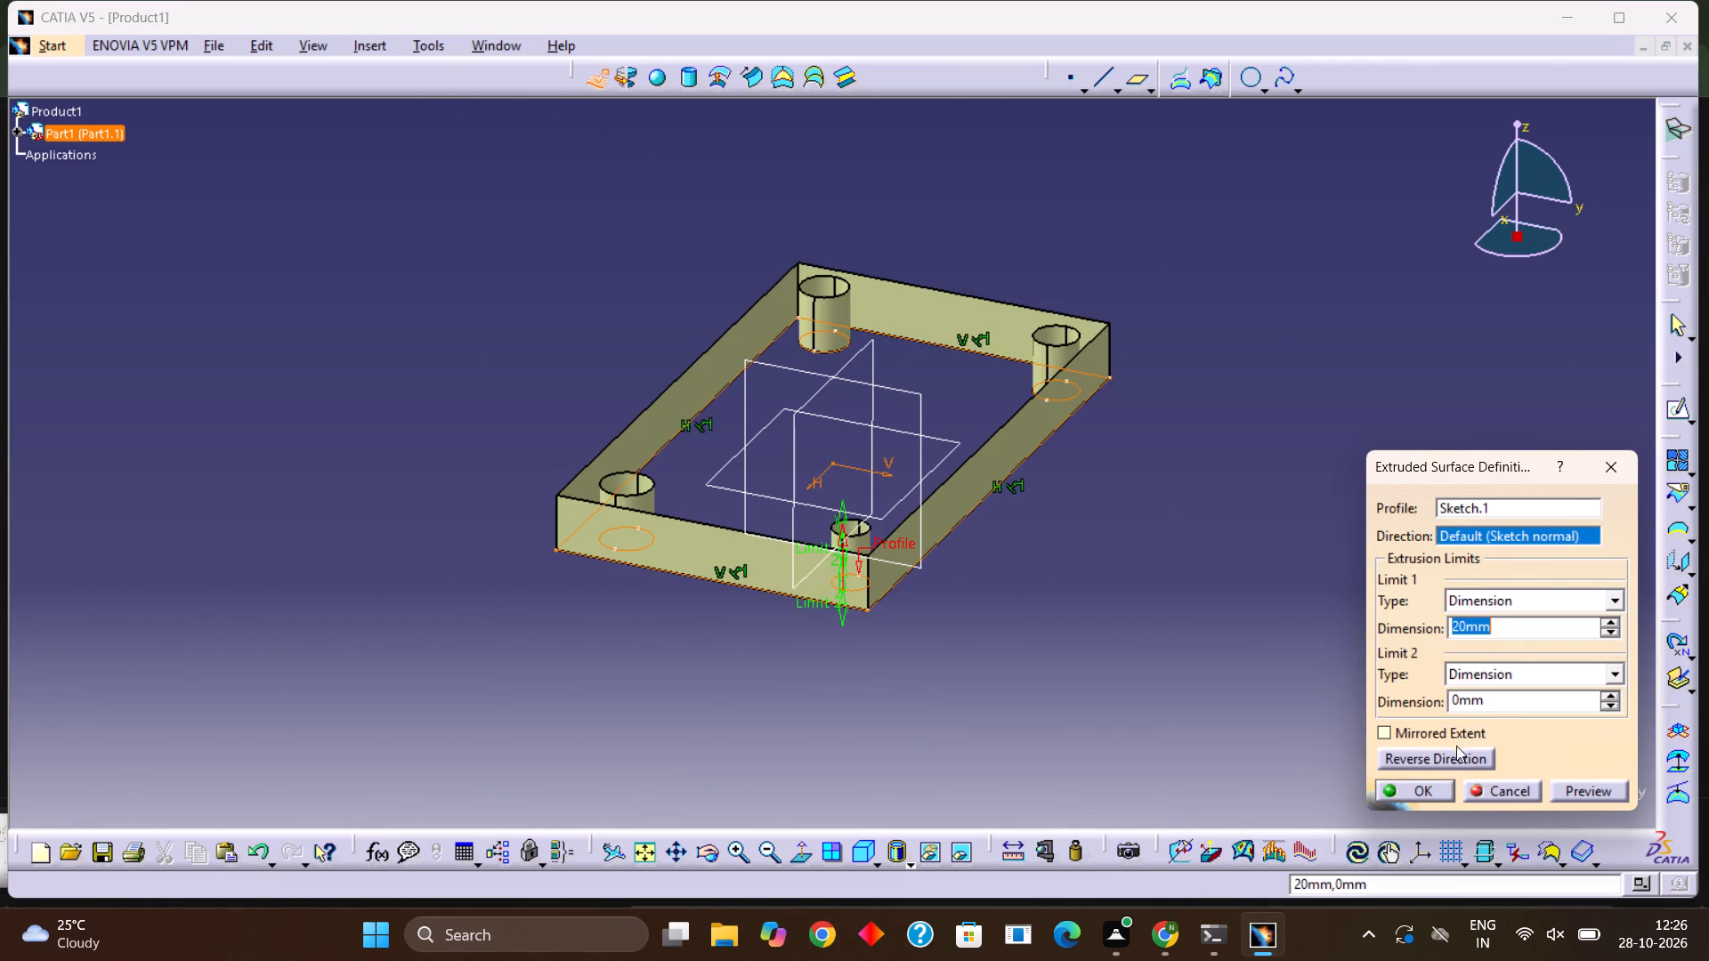
{"action": "left_click", "coordinate": [1406, 788]}
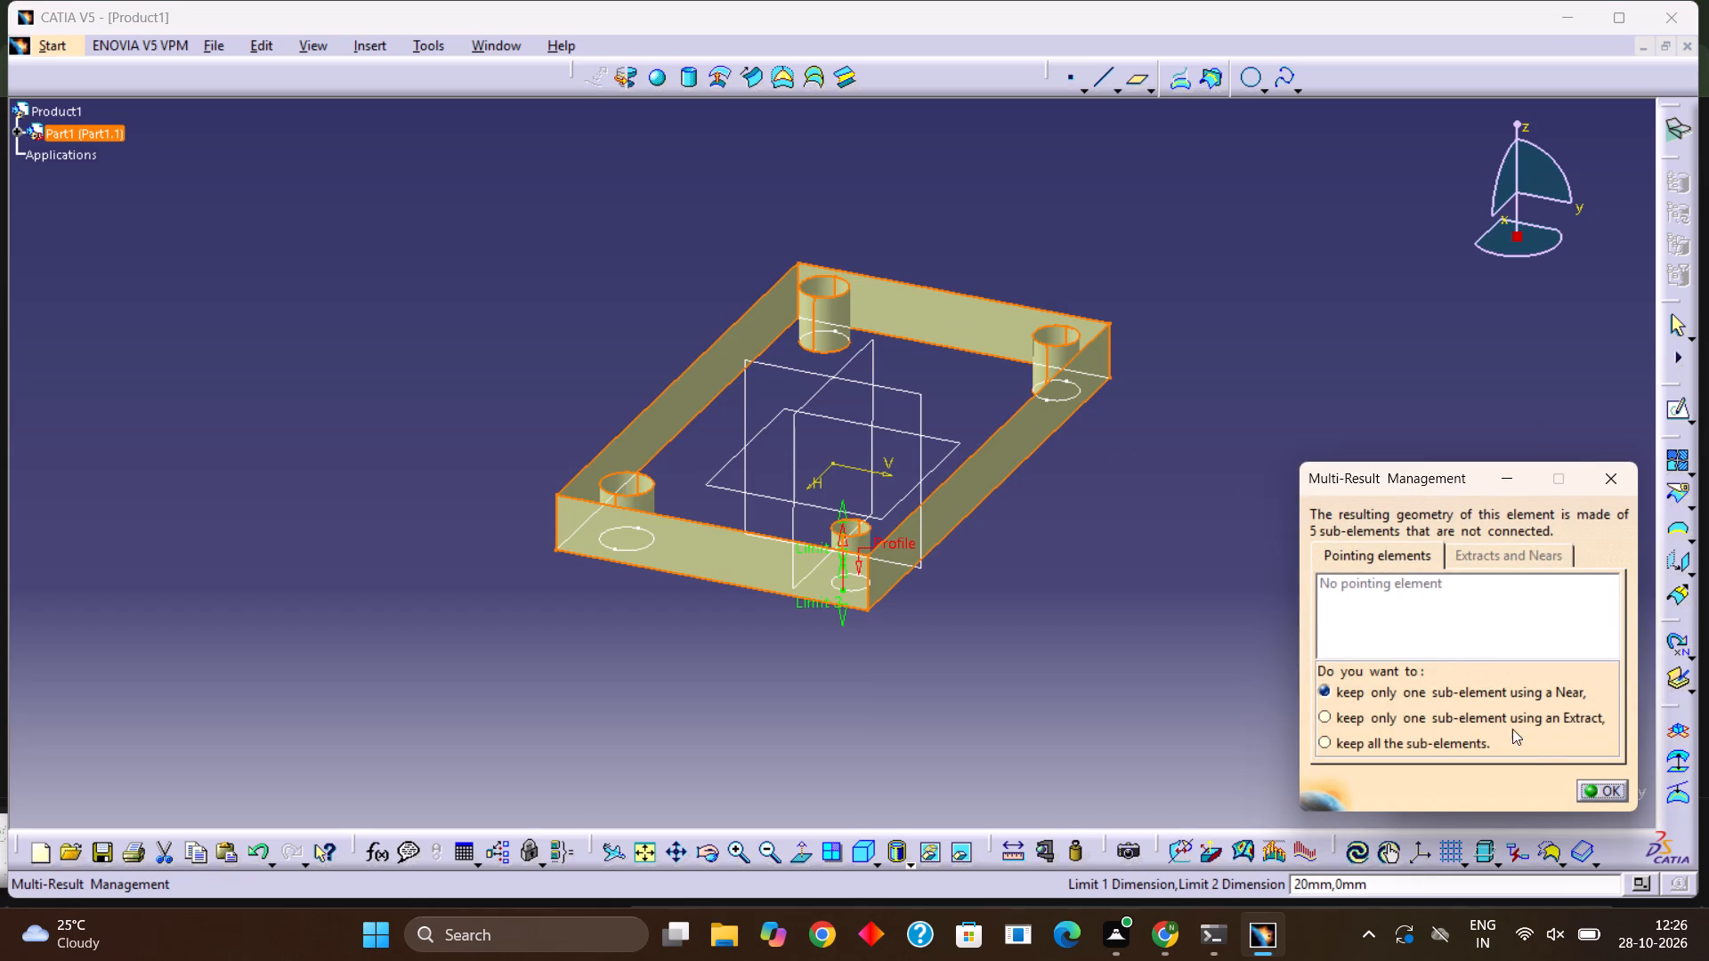
{"action": "left_click", "coordinate": [1613, 792]}
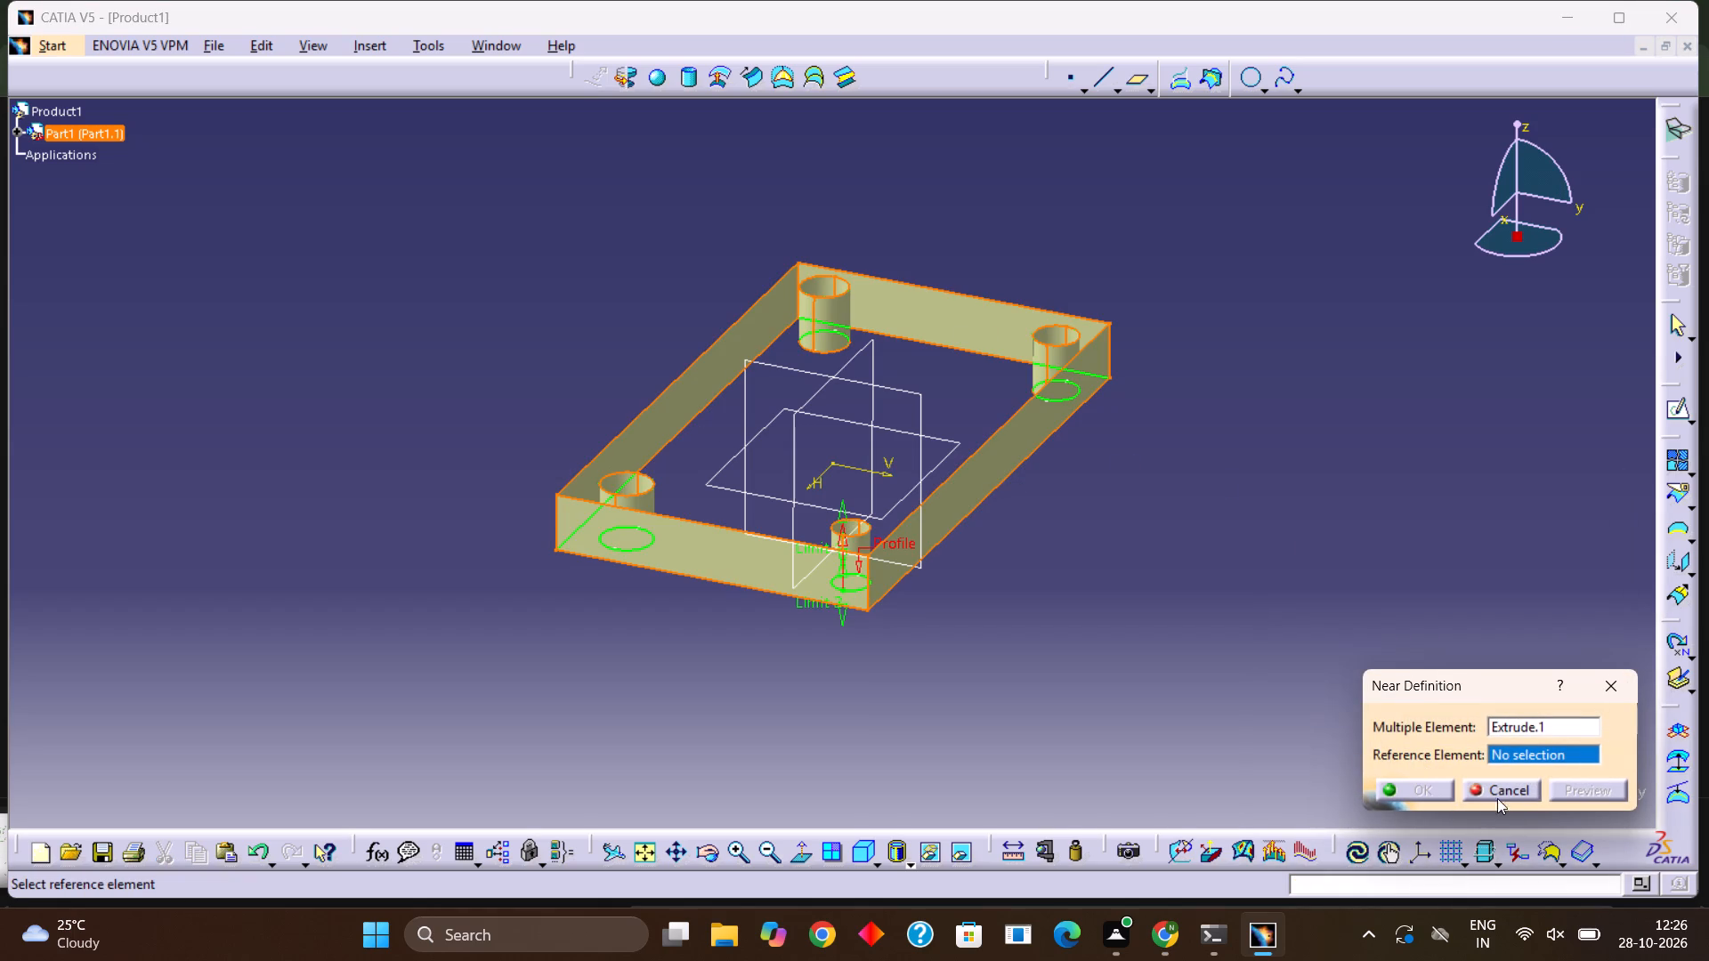
{"action": "left_click", "coordinate": [1610, 695]}
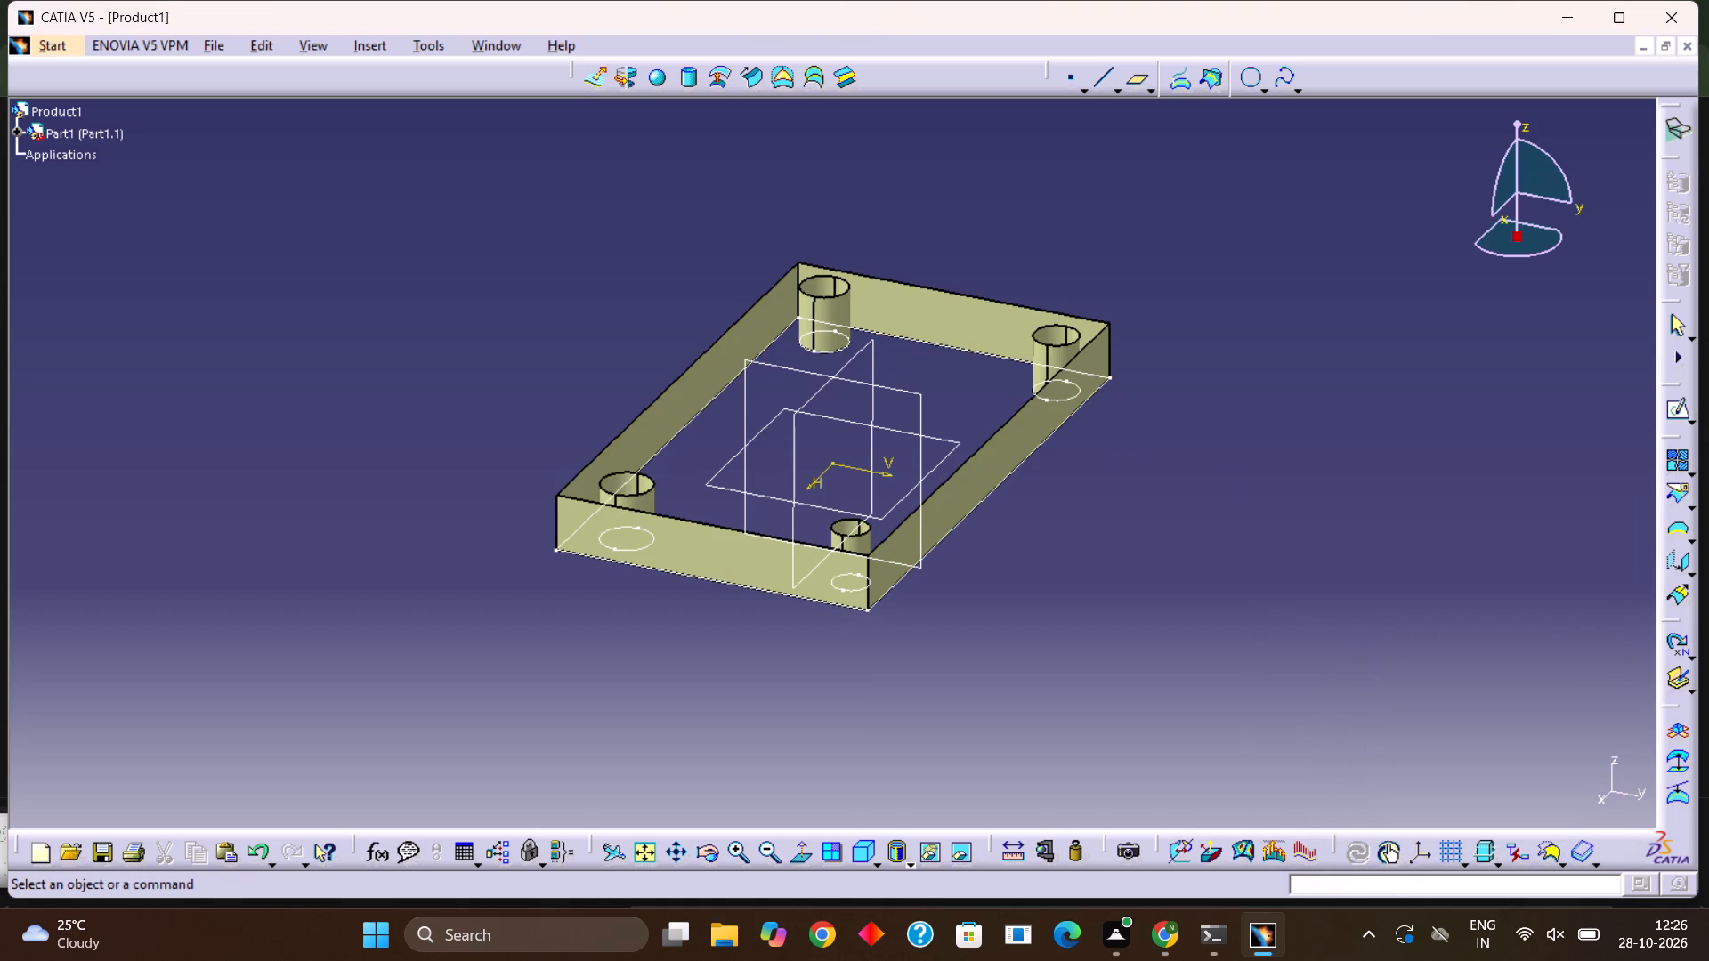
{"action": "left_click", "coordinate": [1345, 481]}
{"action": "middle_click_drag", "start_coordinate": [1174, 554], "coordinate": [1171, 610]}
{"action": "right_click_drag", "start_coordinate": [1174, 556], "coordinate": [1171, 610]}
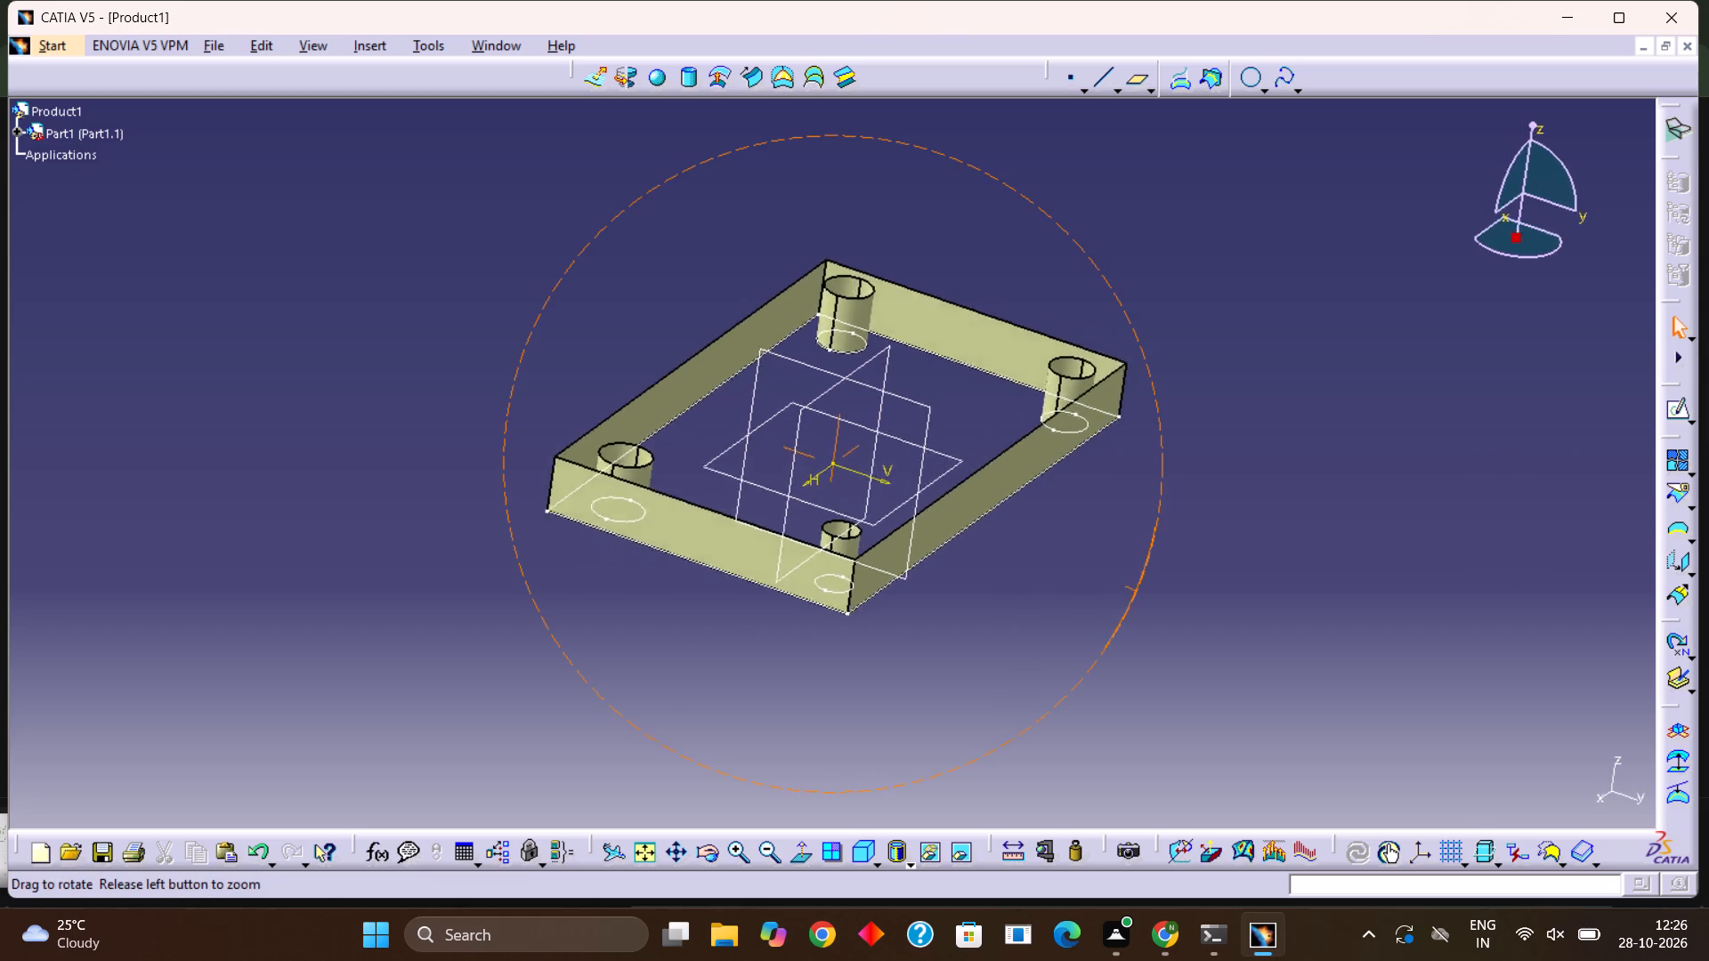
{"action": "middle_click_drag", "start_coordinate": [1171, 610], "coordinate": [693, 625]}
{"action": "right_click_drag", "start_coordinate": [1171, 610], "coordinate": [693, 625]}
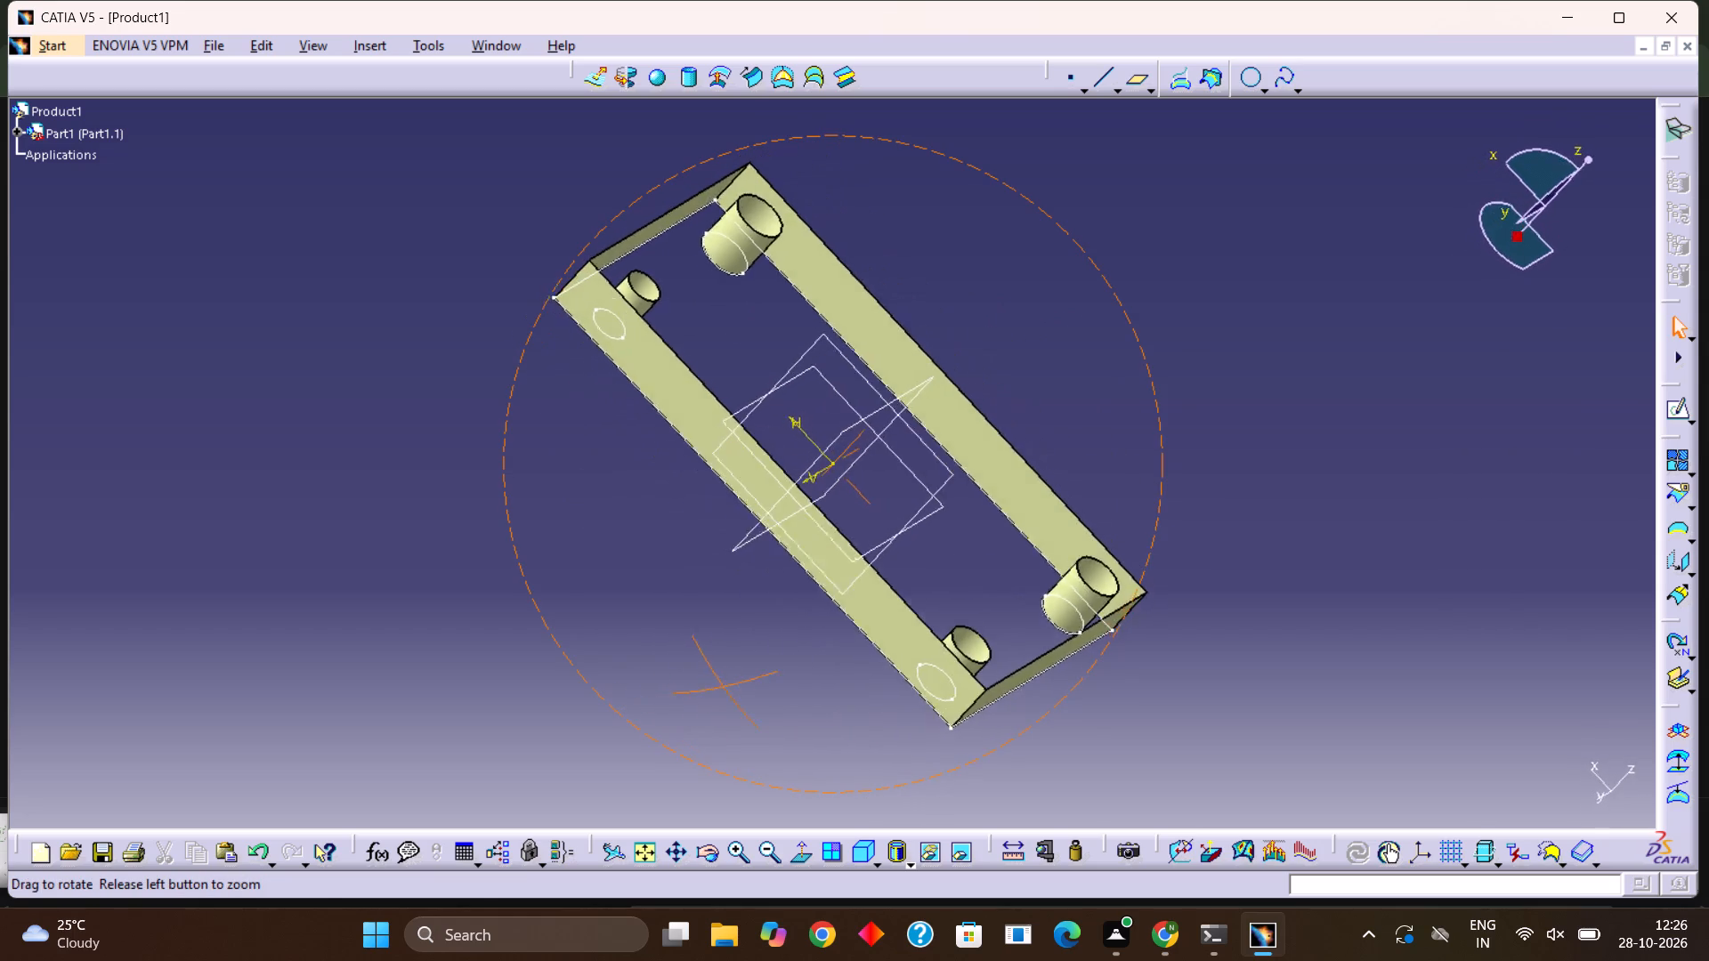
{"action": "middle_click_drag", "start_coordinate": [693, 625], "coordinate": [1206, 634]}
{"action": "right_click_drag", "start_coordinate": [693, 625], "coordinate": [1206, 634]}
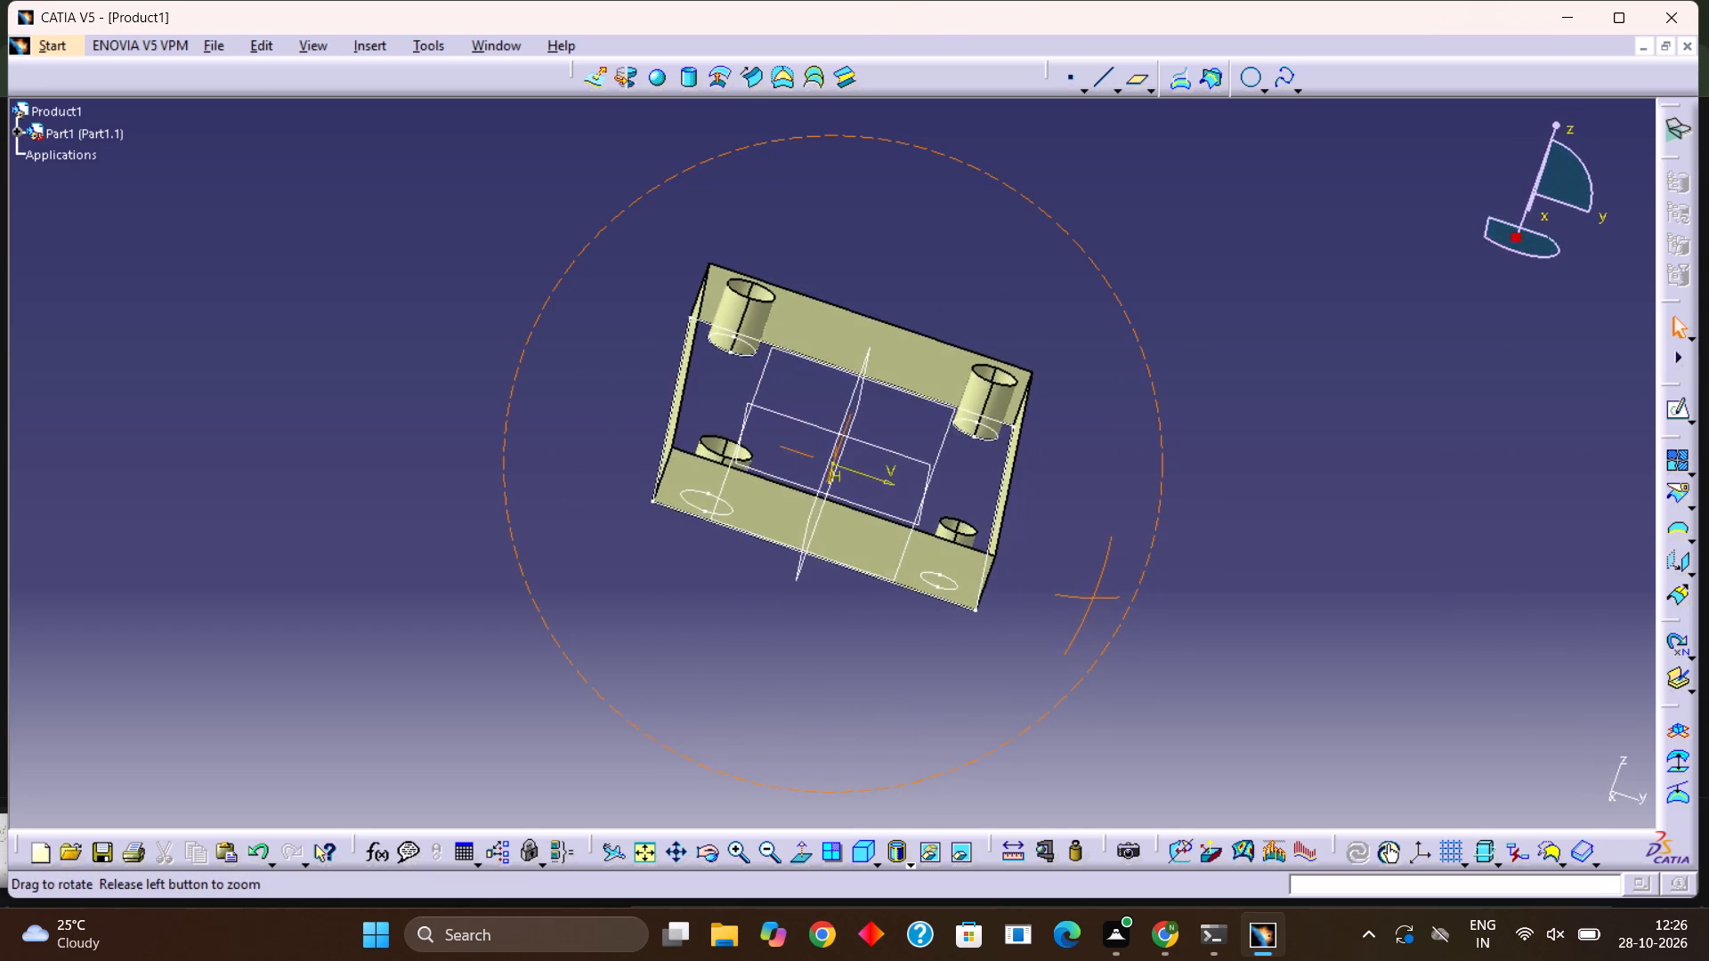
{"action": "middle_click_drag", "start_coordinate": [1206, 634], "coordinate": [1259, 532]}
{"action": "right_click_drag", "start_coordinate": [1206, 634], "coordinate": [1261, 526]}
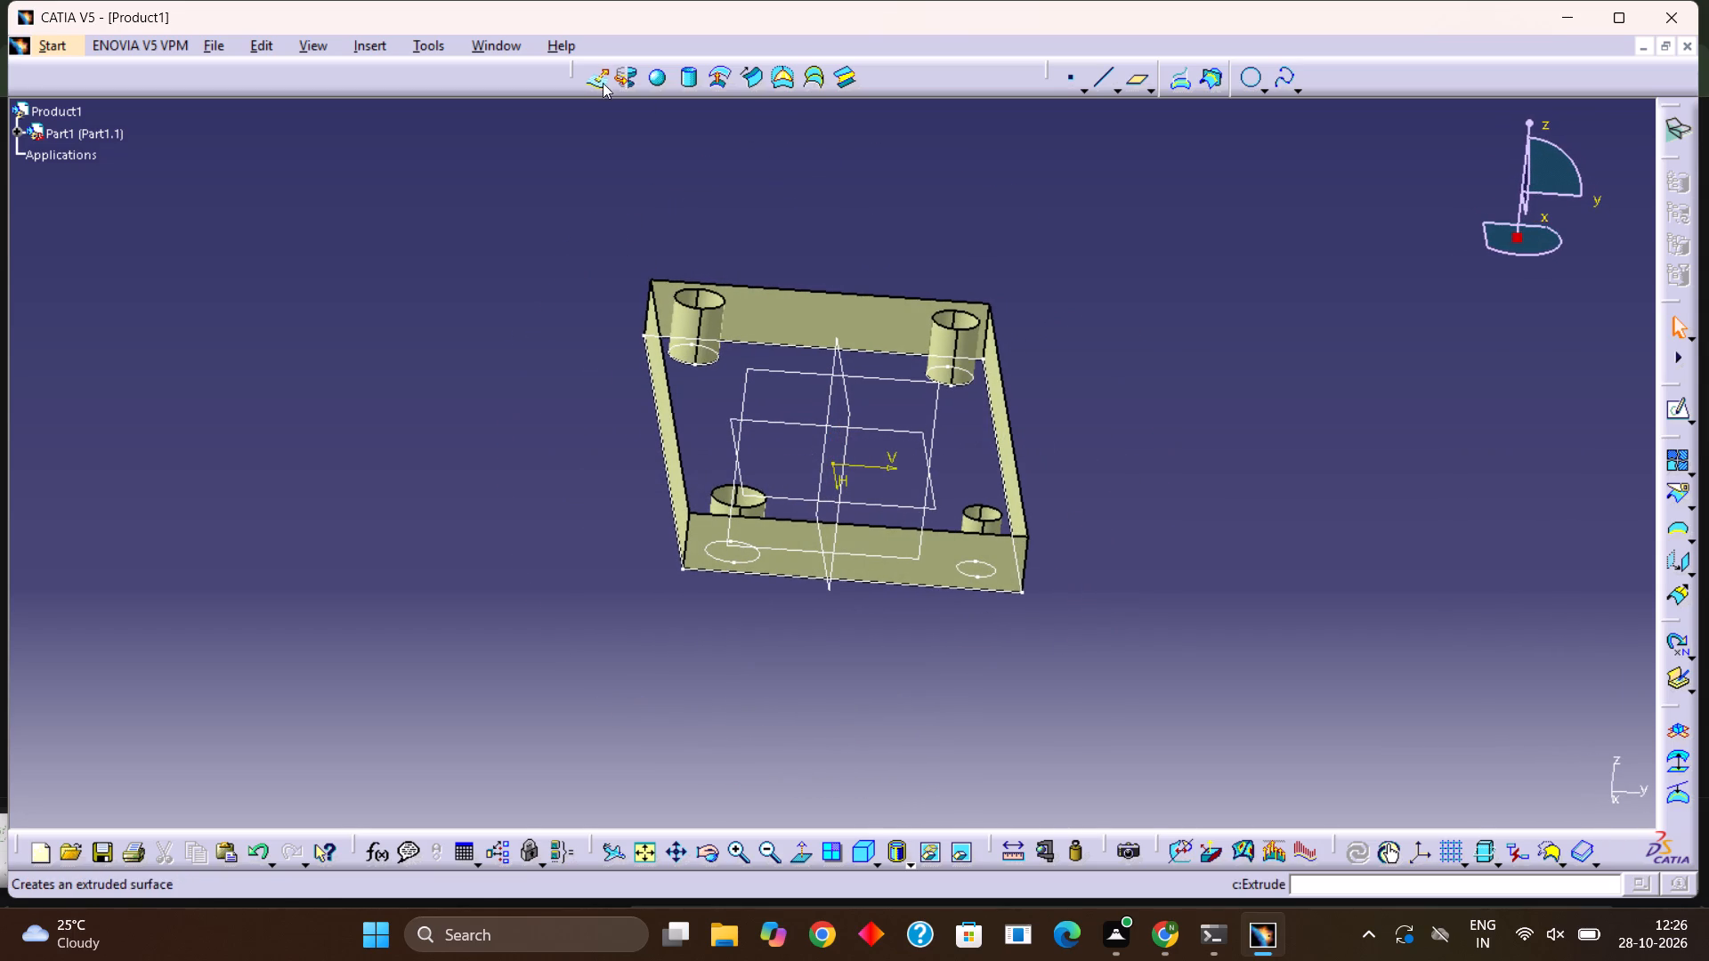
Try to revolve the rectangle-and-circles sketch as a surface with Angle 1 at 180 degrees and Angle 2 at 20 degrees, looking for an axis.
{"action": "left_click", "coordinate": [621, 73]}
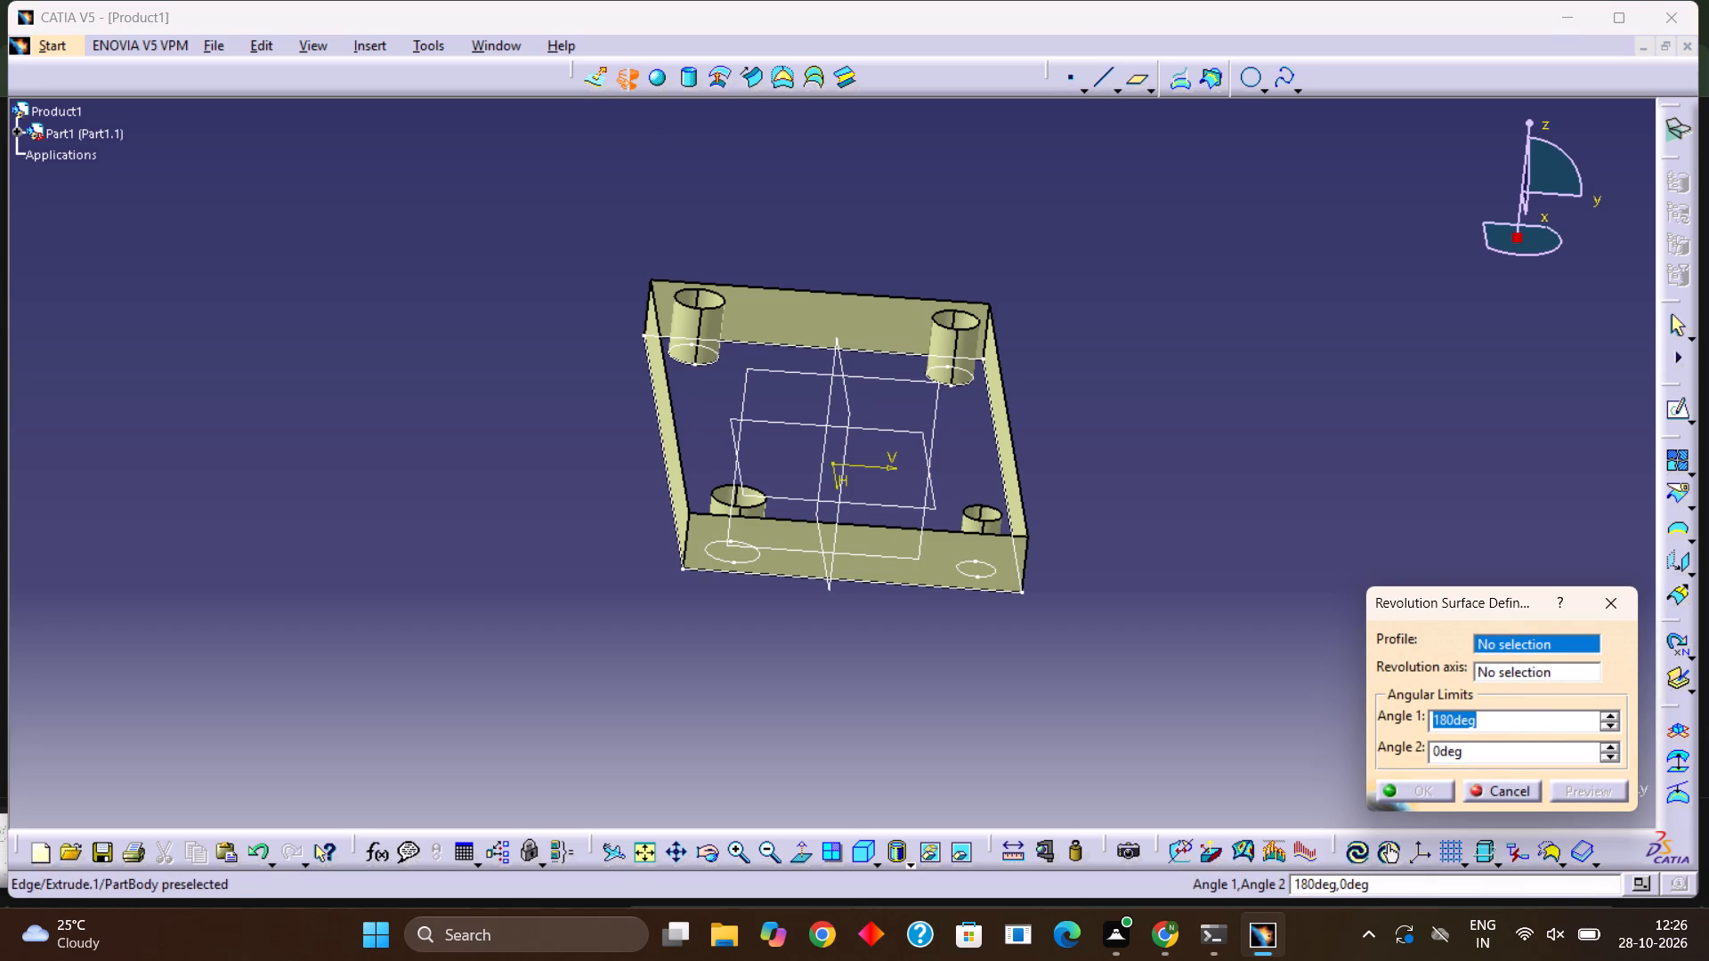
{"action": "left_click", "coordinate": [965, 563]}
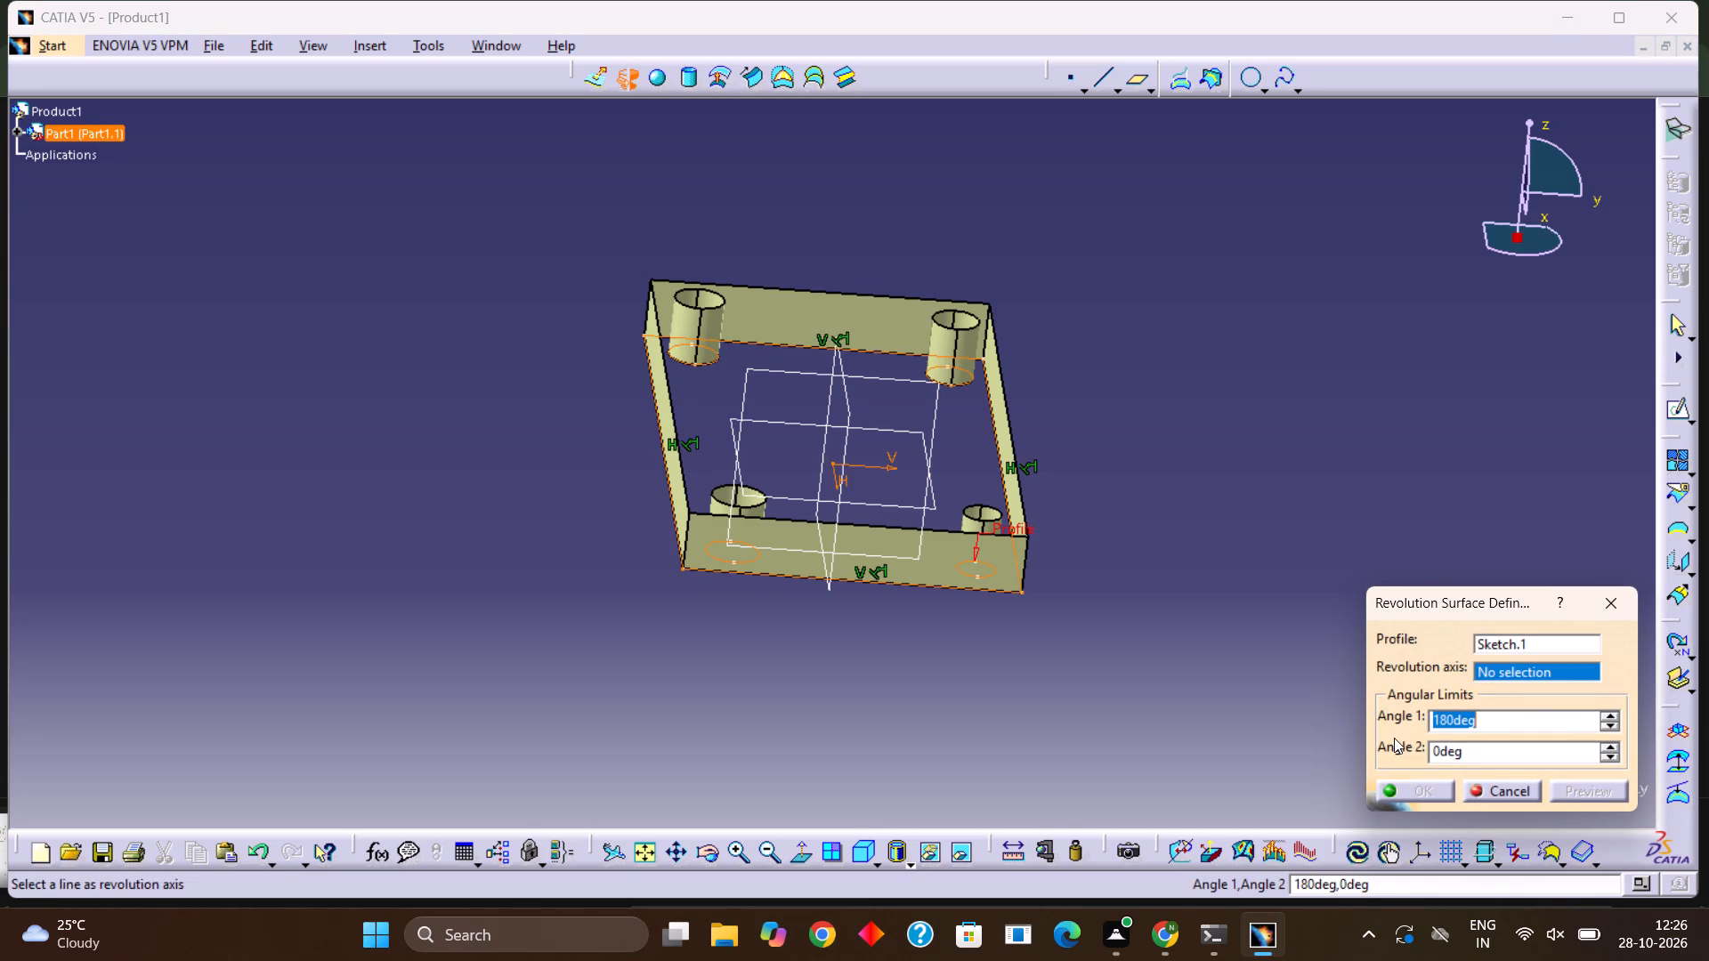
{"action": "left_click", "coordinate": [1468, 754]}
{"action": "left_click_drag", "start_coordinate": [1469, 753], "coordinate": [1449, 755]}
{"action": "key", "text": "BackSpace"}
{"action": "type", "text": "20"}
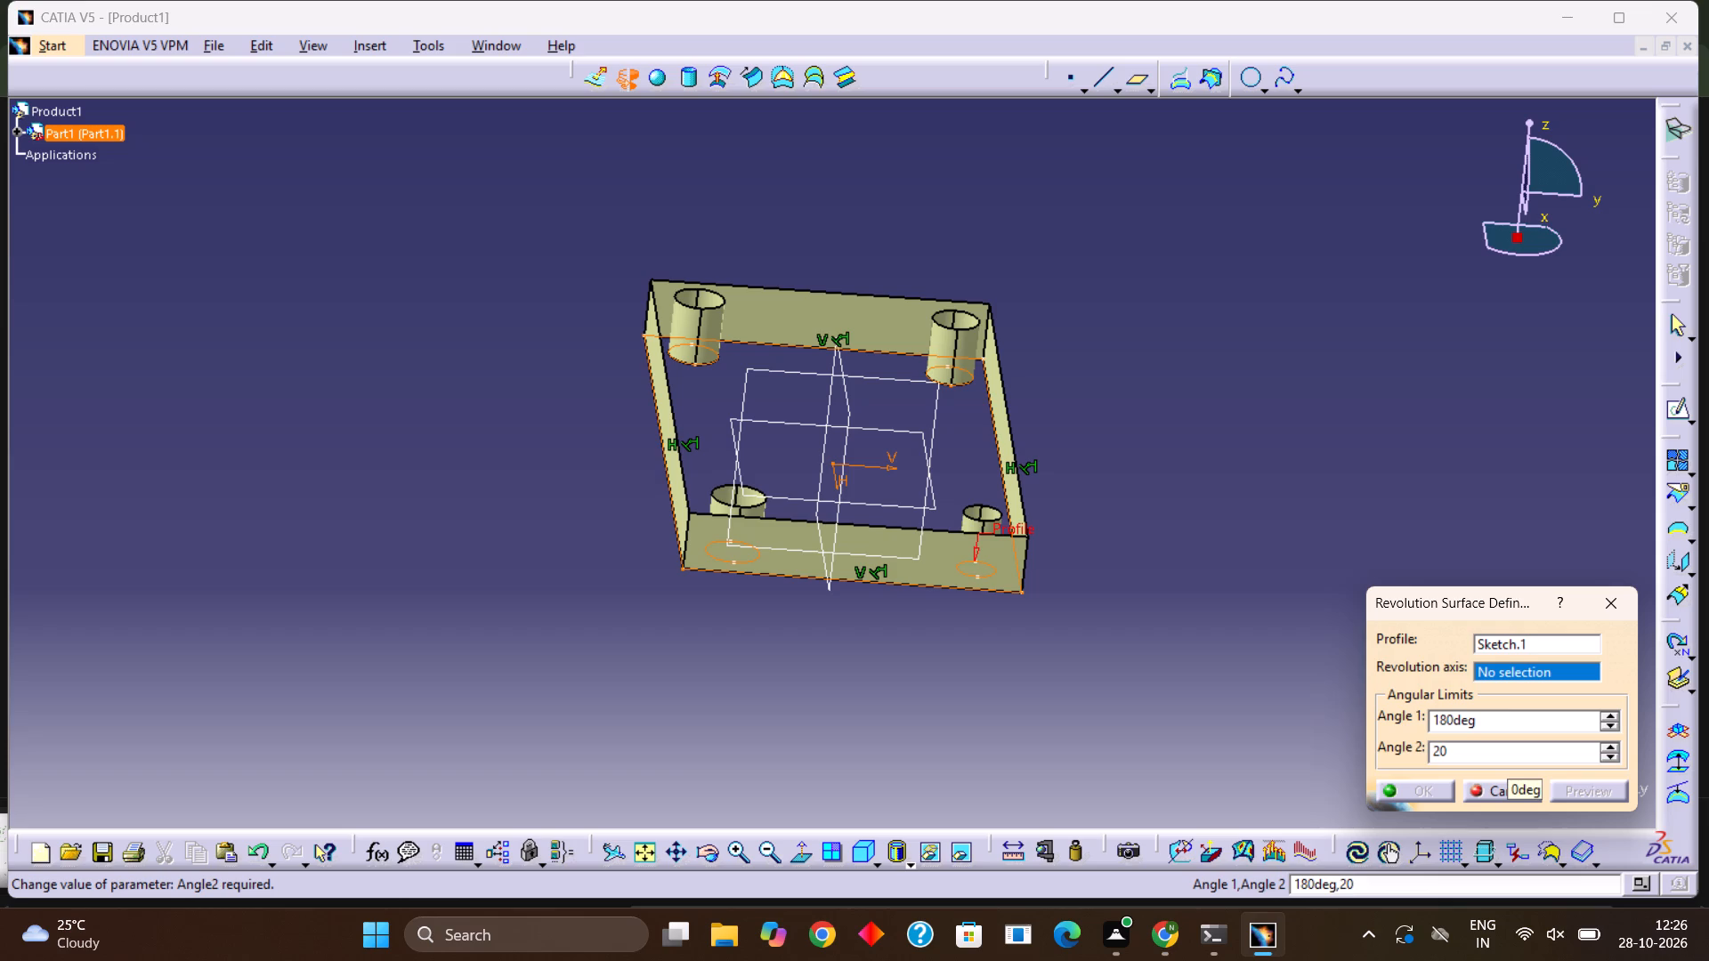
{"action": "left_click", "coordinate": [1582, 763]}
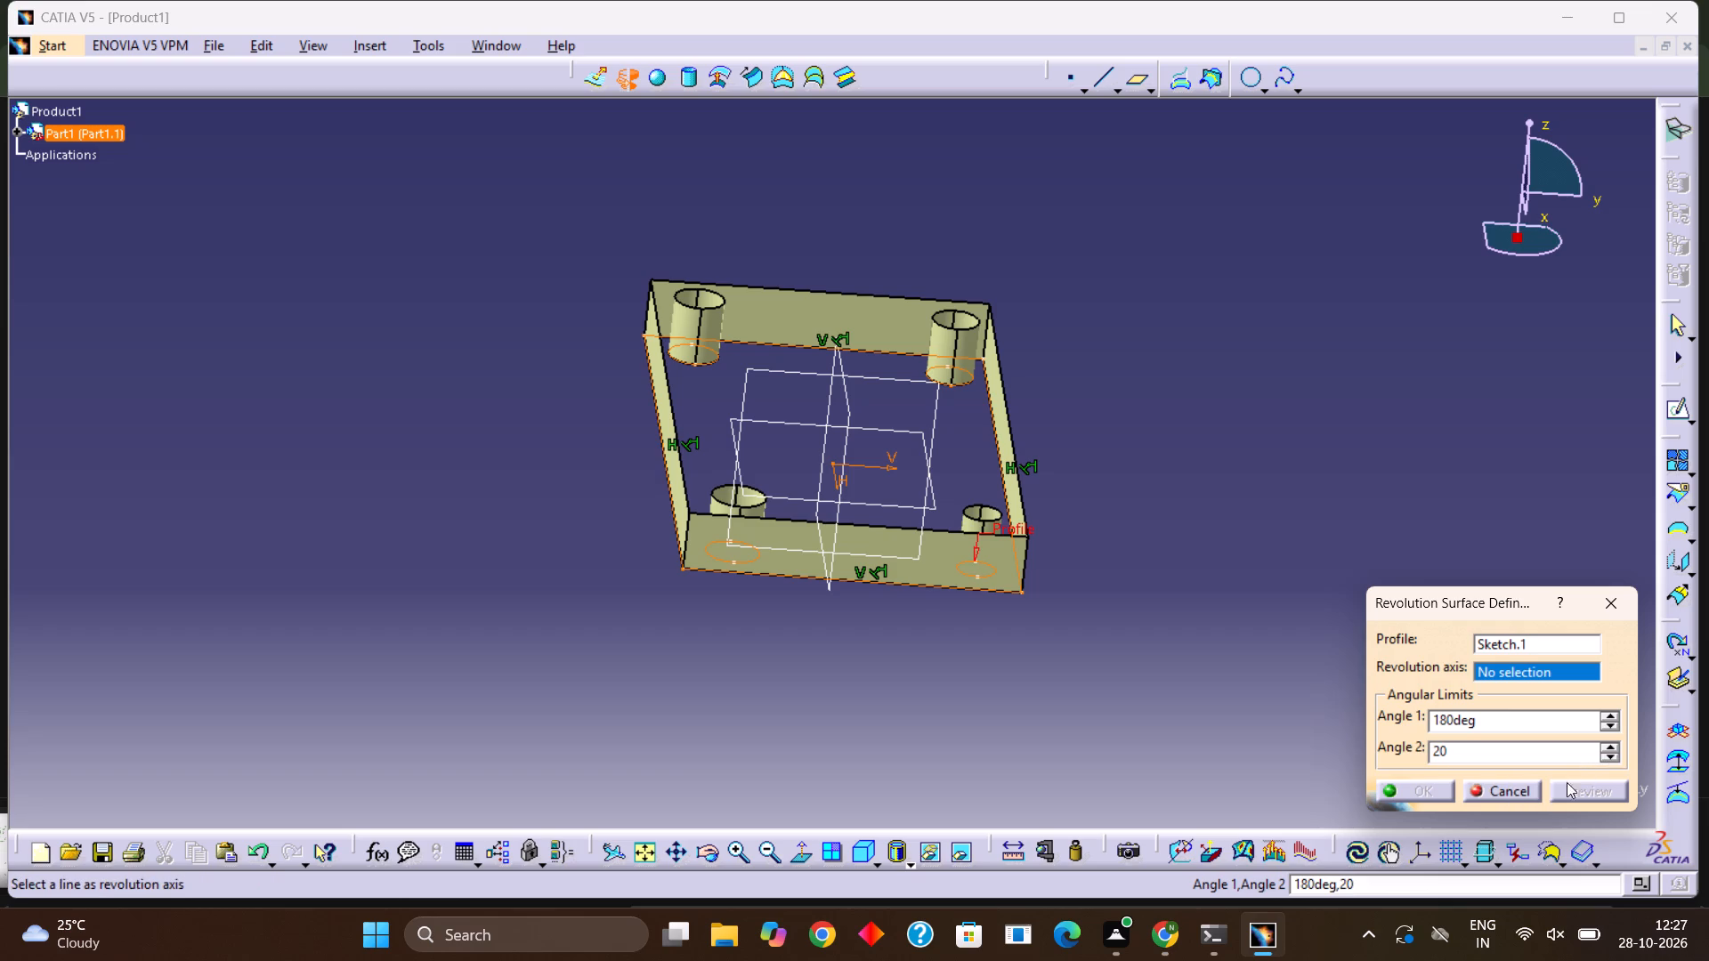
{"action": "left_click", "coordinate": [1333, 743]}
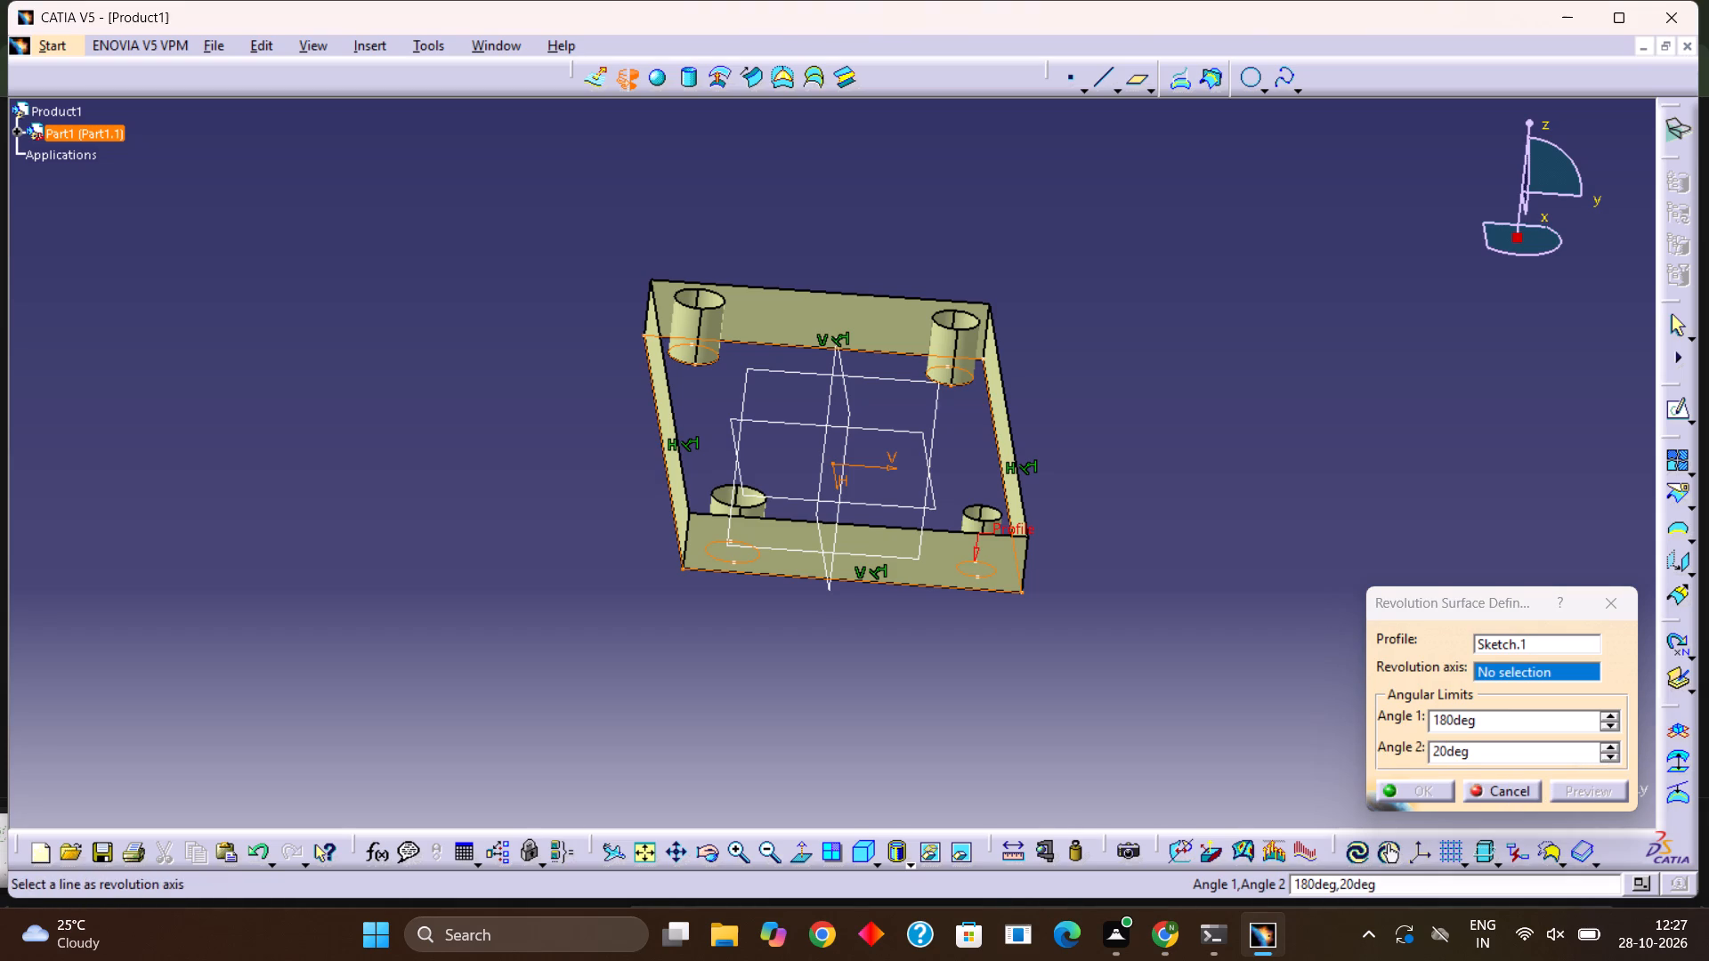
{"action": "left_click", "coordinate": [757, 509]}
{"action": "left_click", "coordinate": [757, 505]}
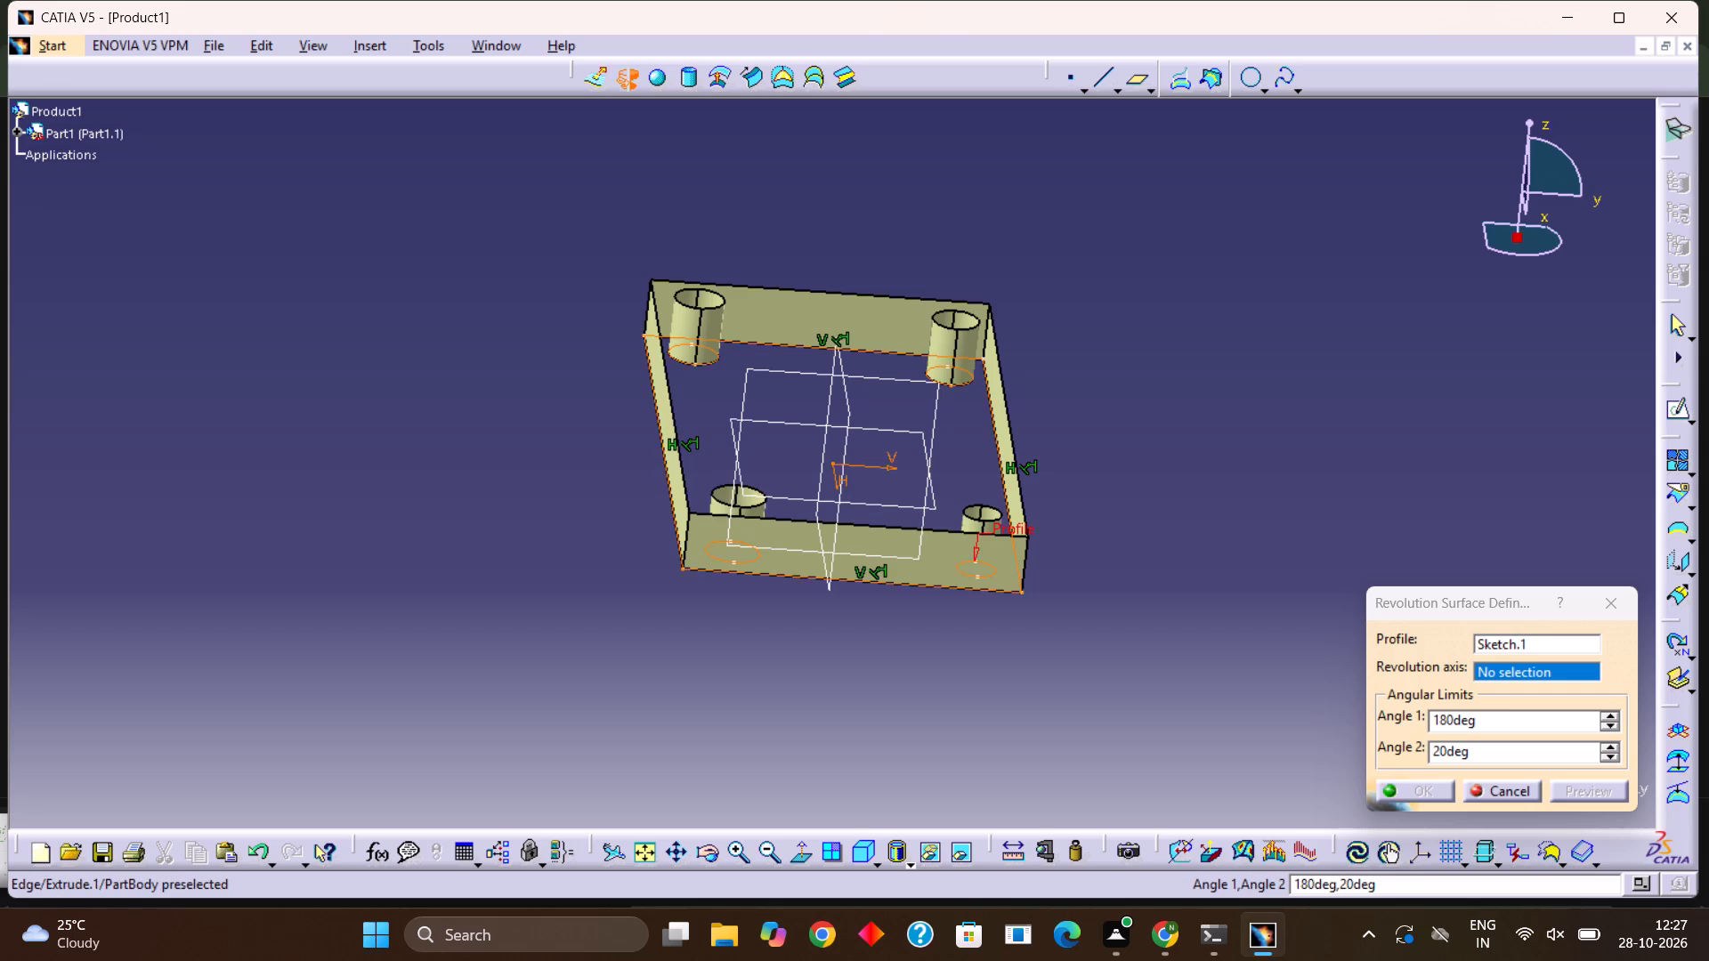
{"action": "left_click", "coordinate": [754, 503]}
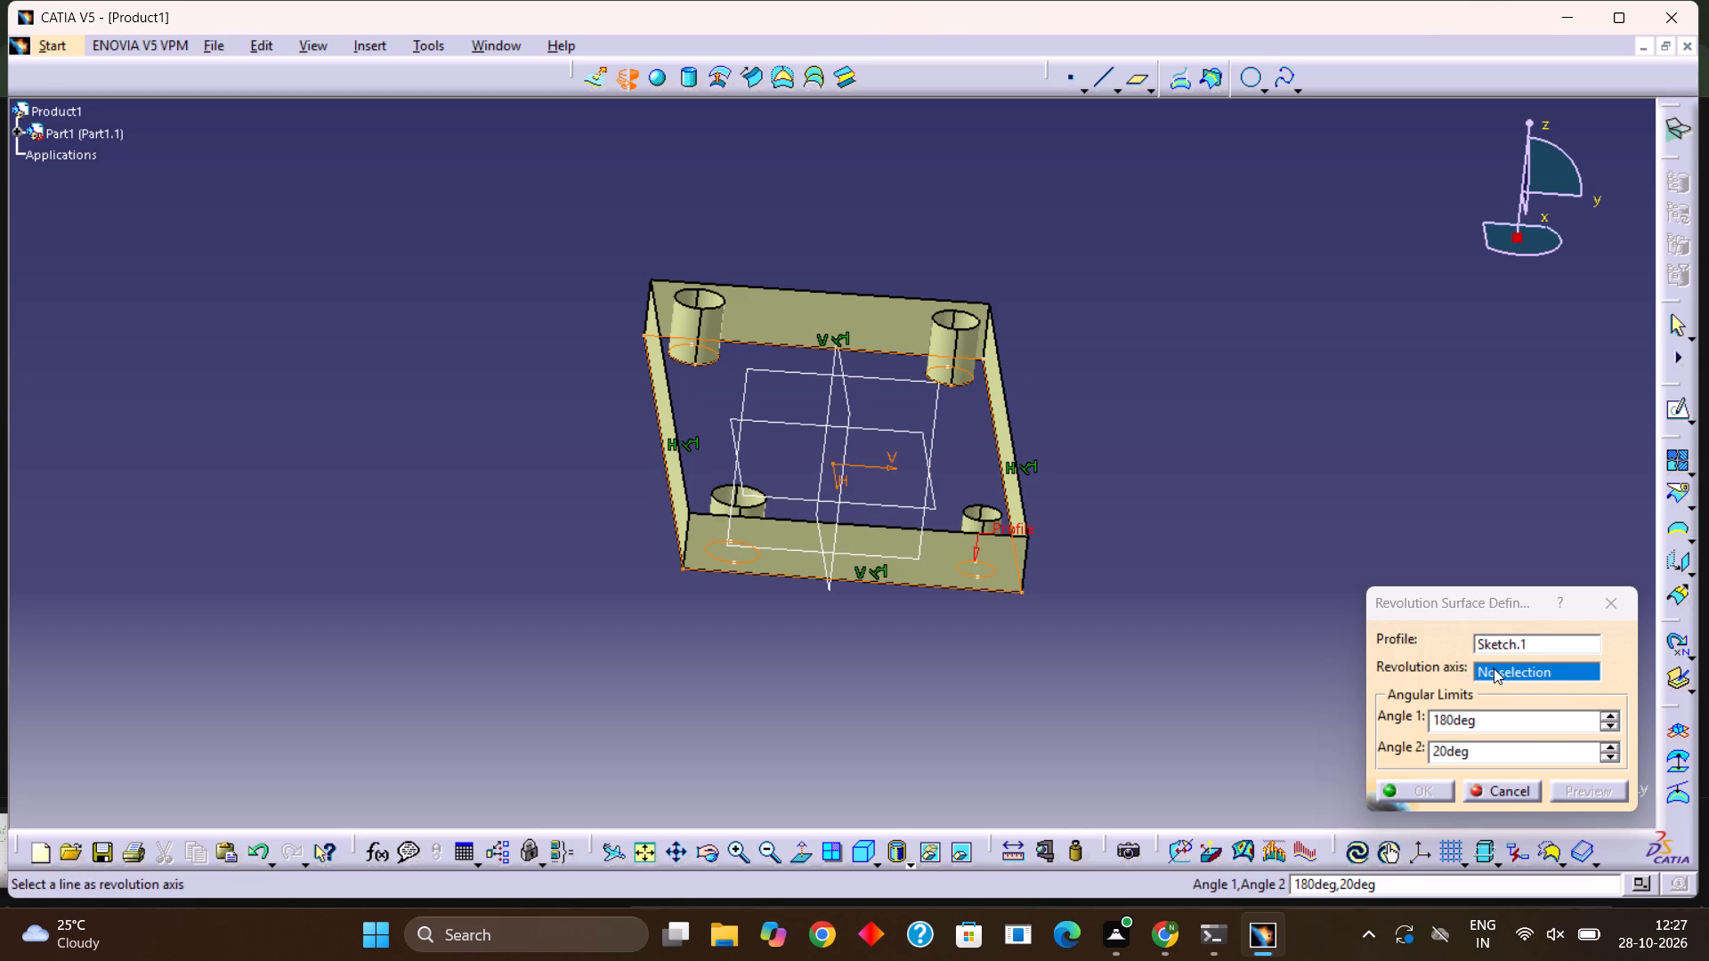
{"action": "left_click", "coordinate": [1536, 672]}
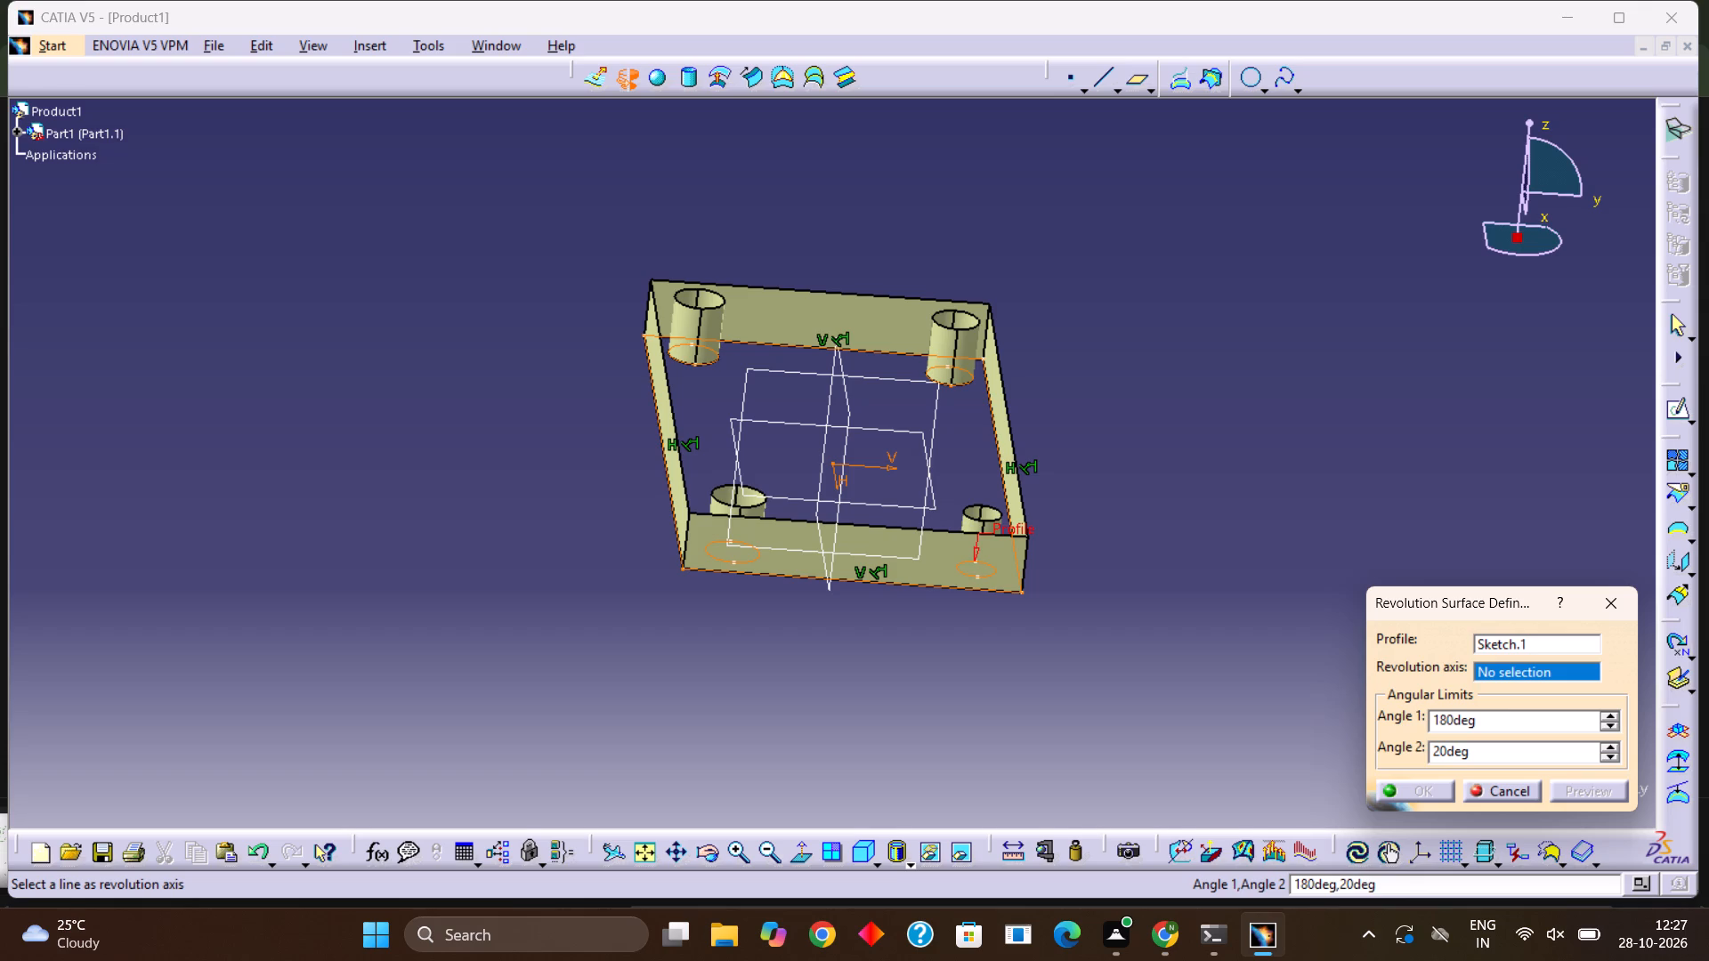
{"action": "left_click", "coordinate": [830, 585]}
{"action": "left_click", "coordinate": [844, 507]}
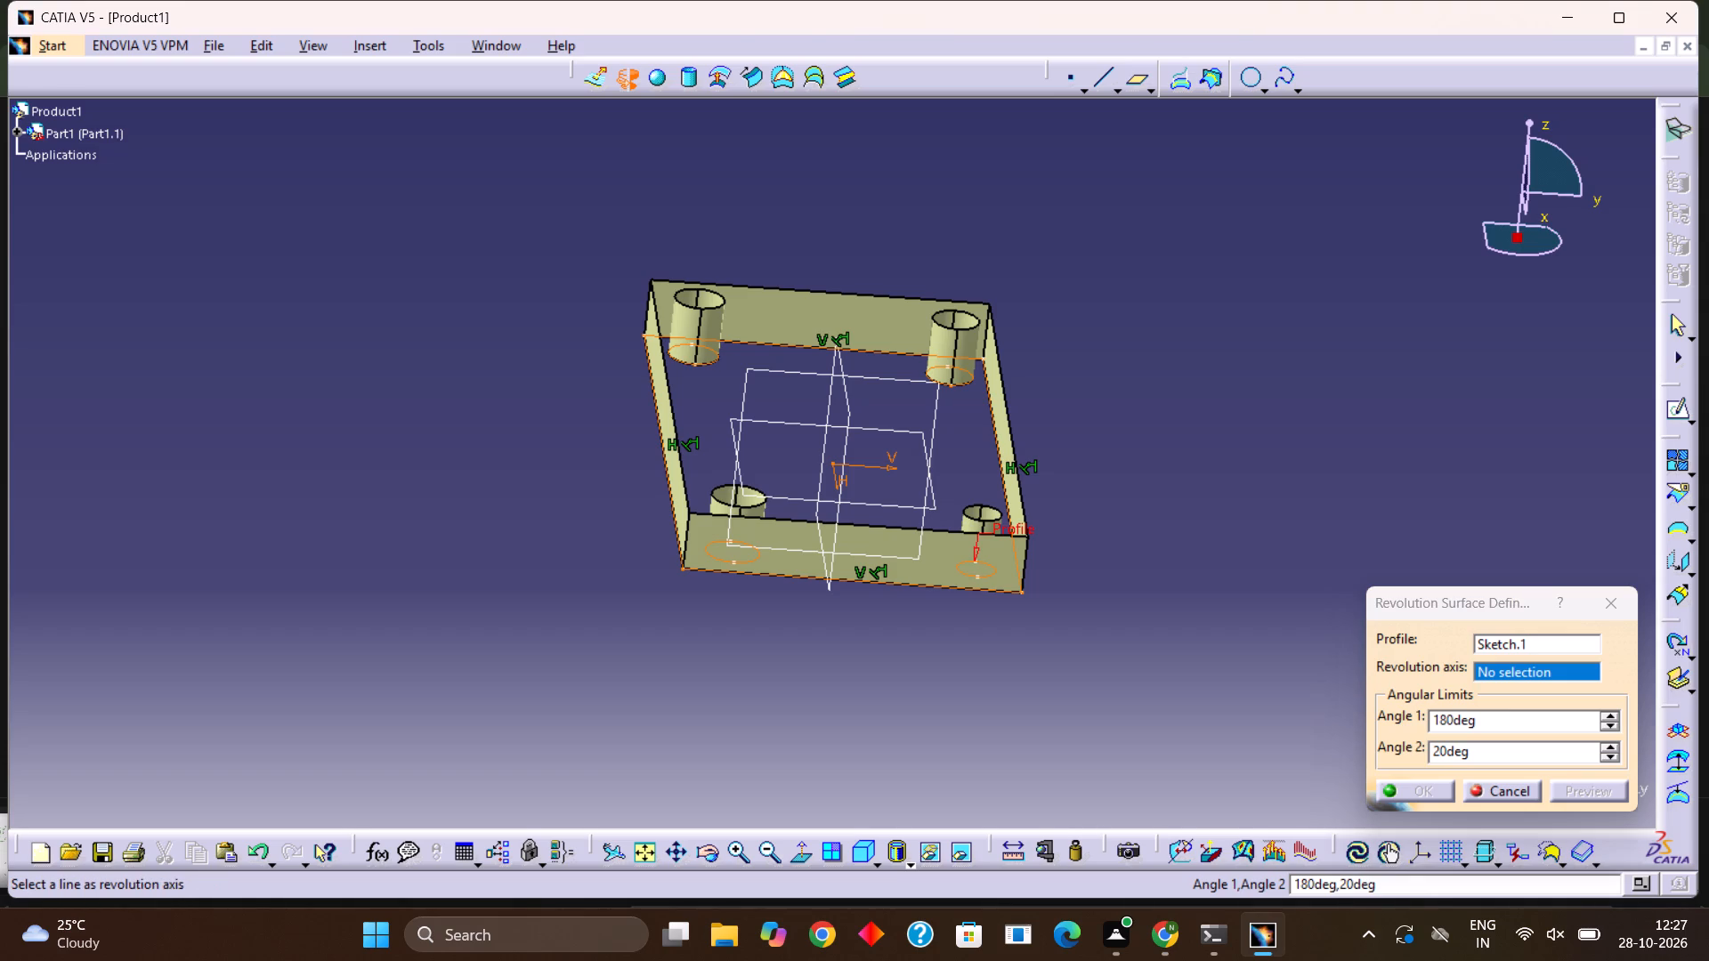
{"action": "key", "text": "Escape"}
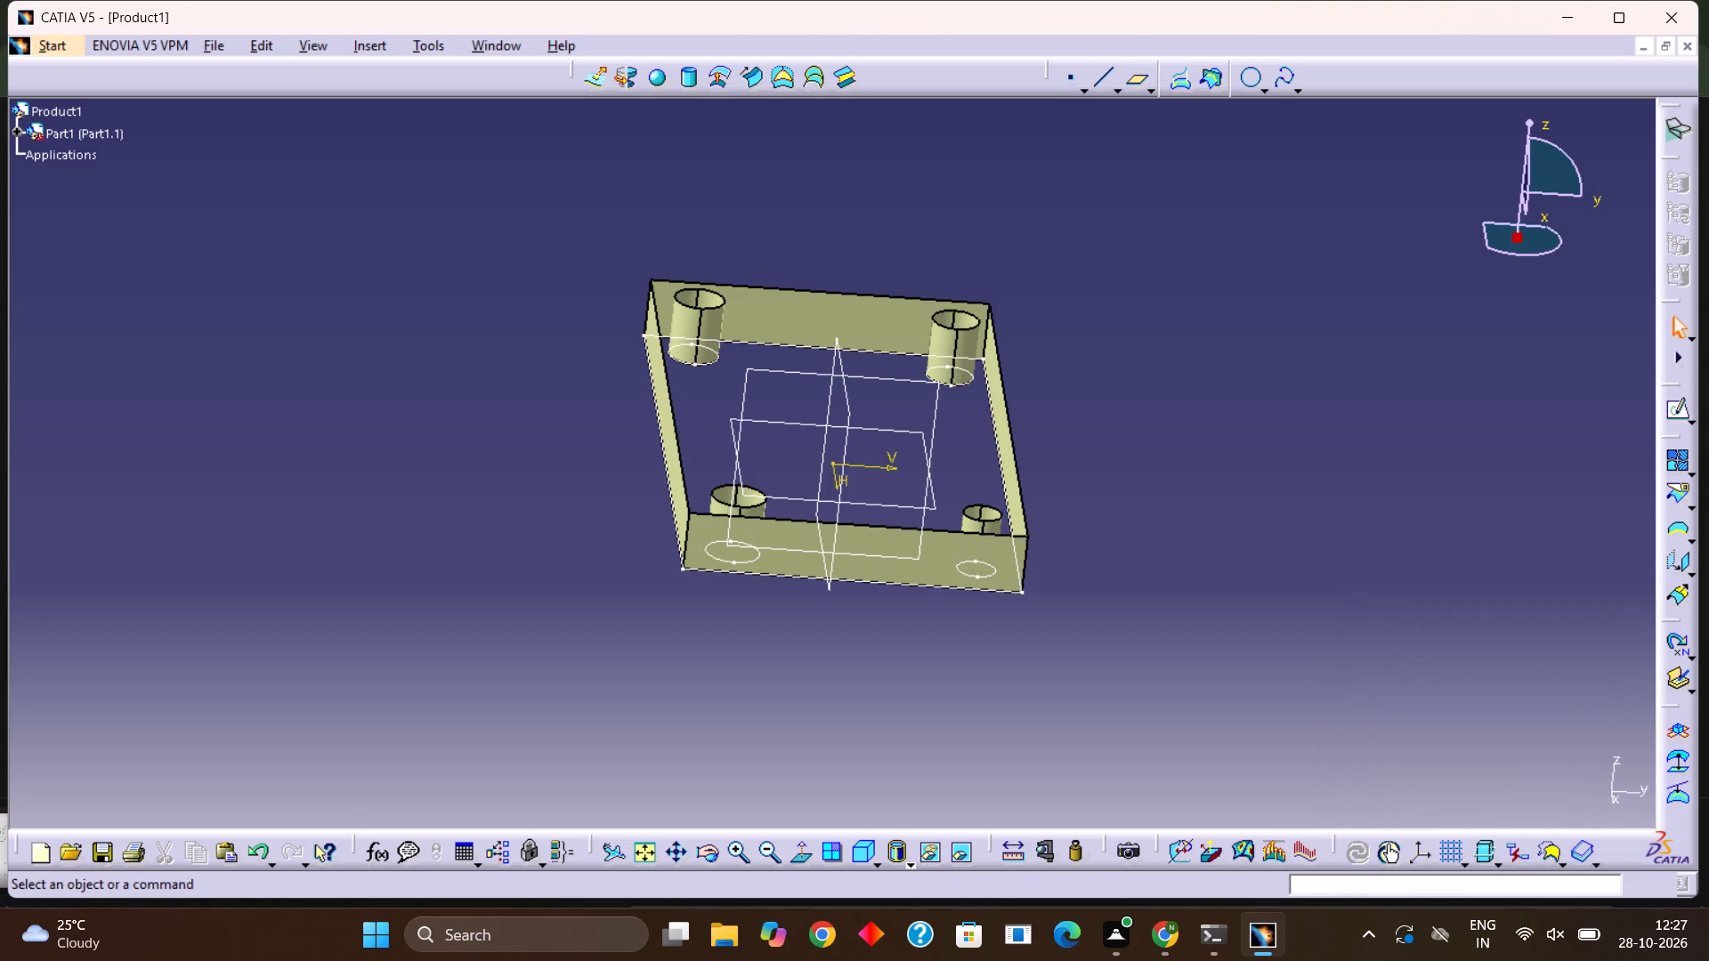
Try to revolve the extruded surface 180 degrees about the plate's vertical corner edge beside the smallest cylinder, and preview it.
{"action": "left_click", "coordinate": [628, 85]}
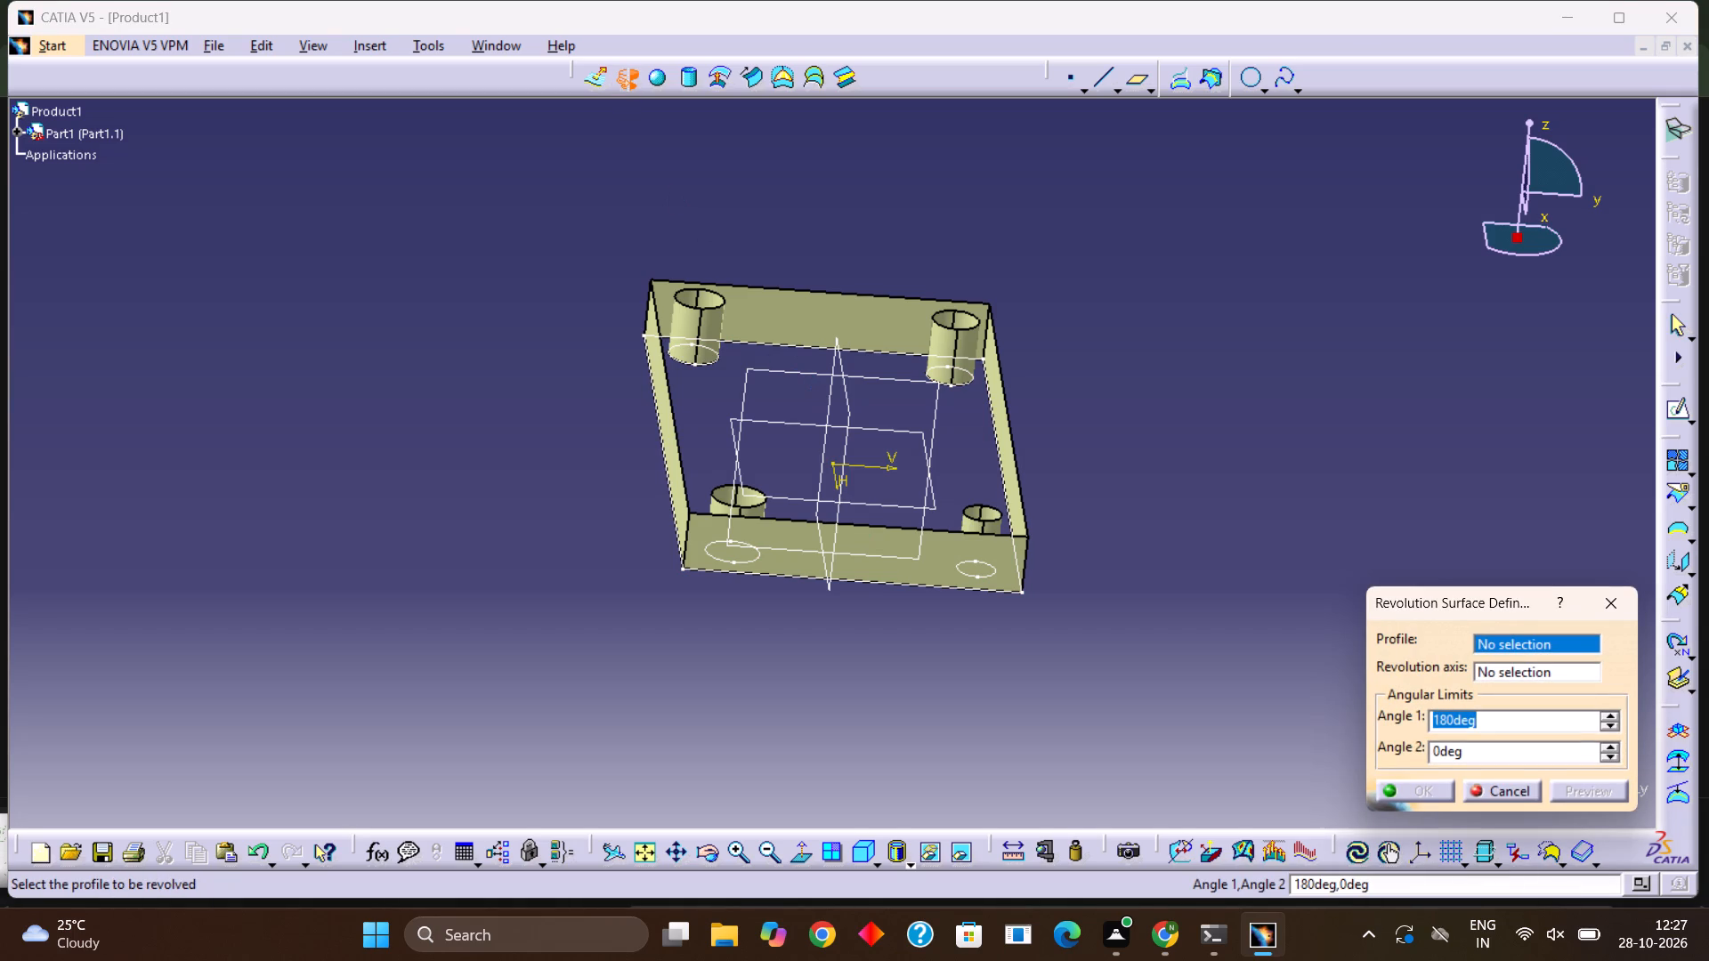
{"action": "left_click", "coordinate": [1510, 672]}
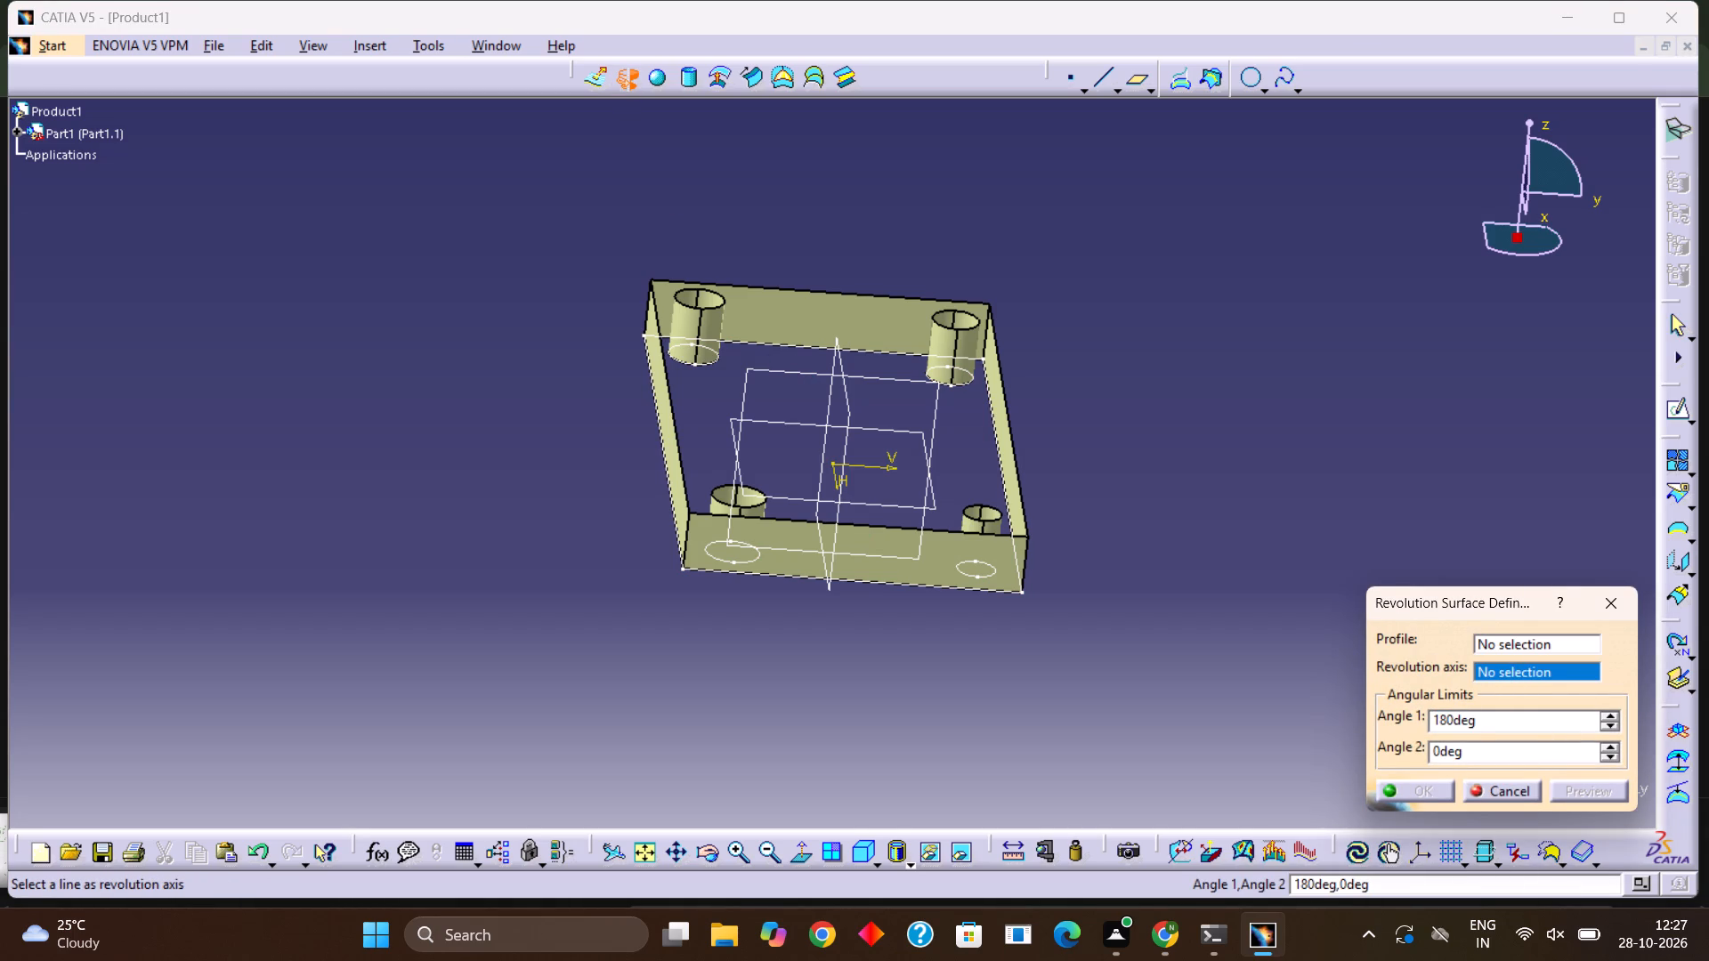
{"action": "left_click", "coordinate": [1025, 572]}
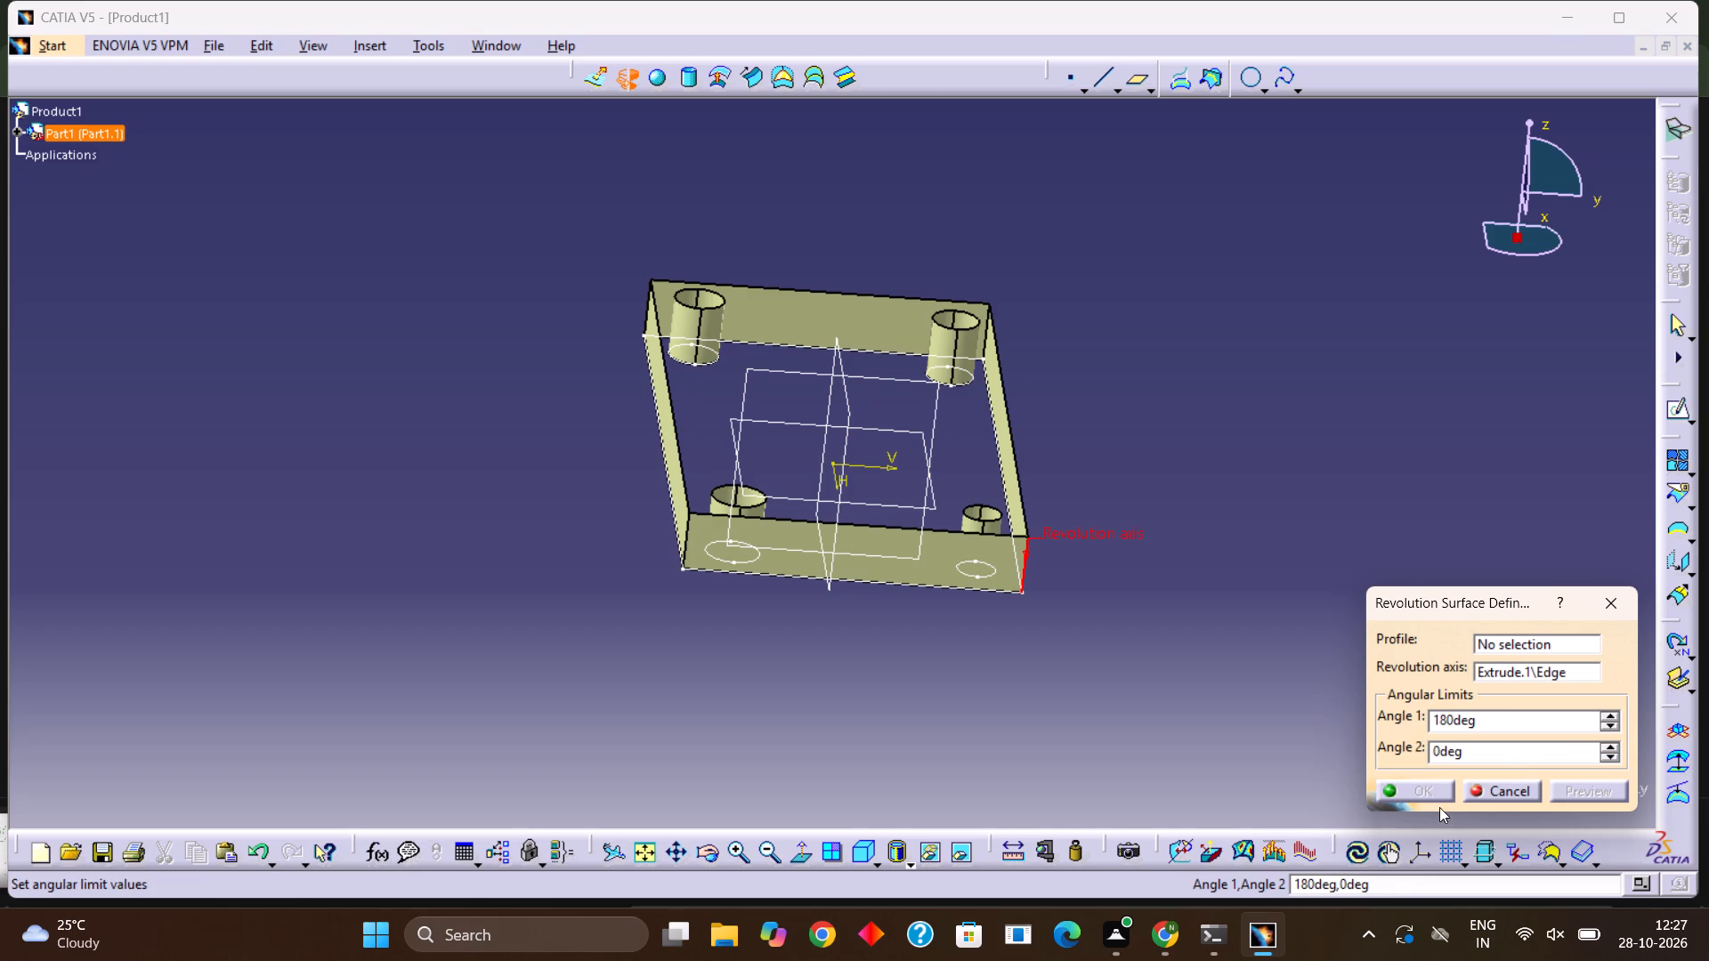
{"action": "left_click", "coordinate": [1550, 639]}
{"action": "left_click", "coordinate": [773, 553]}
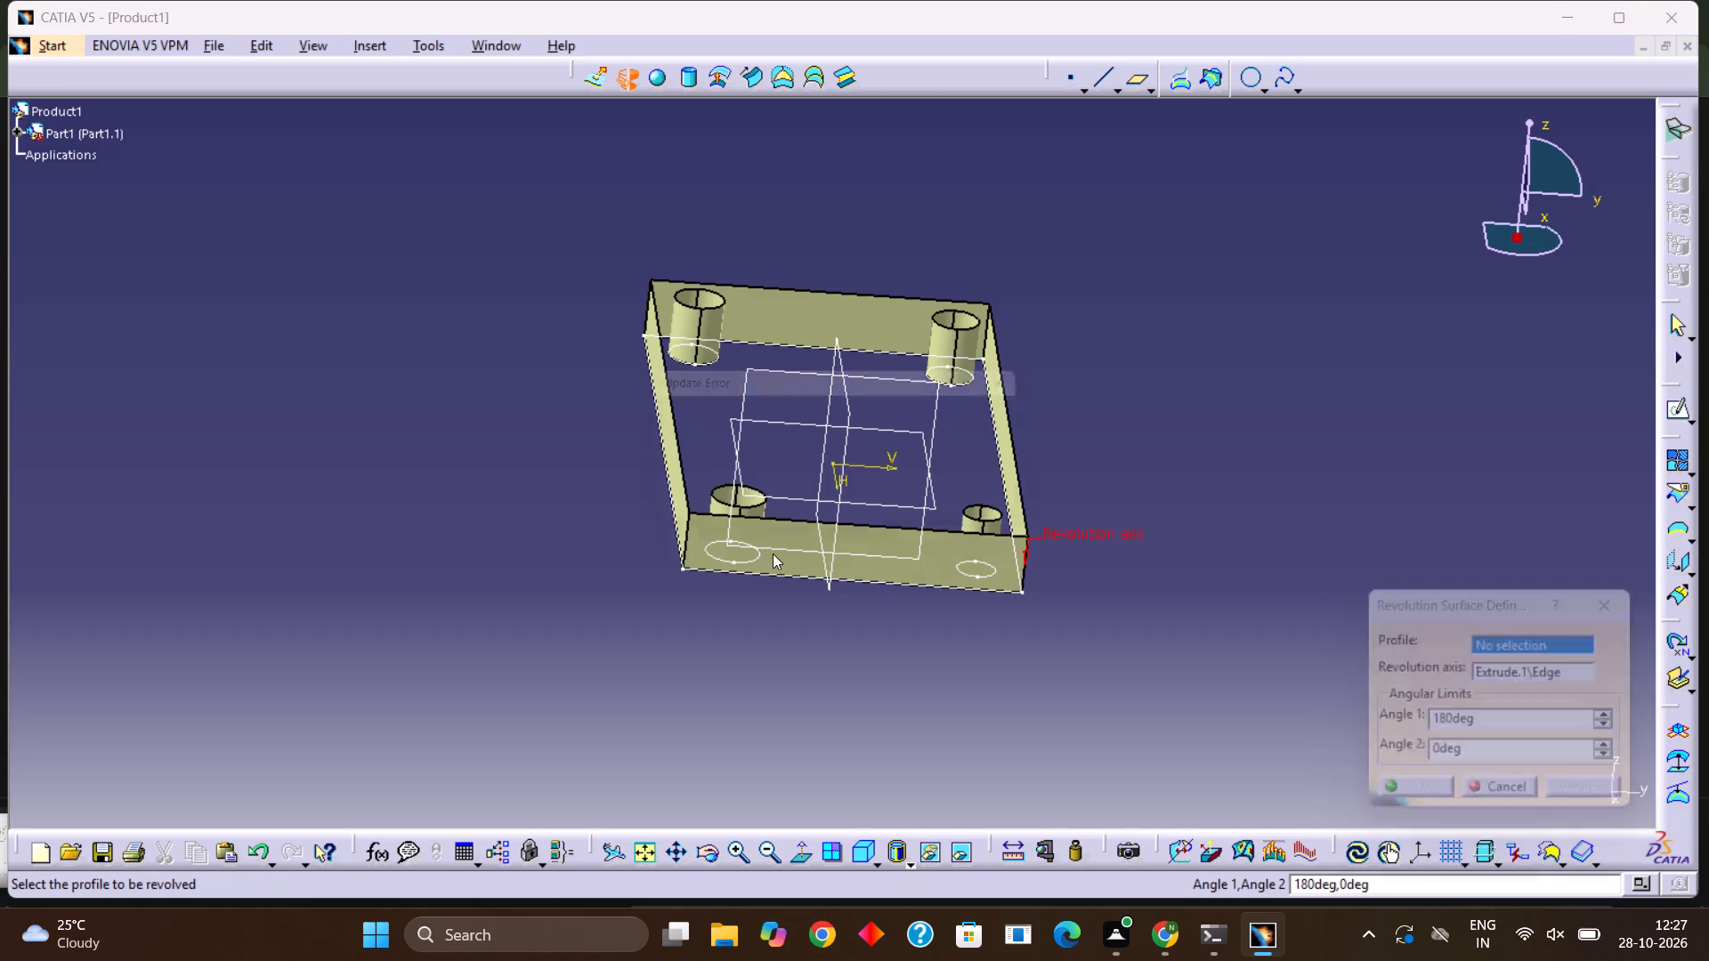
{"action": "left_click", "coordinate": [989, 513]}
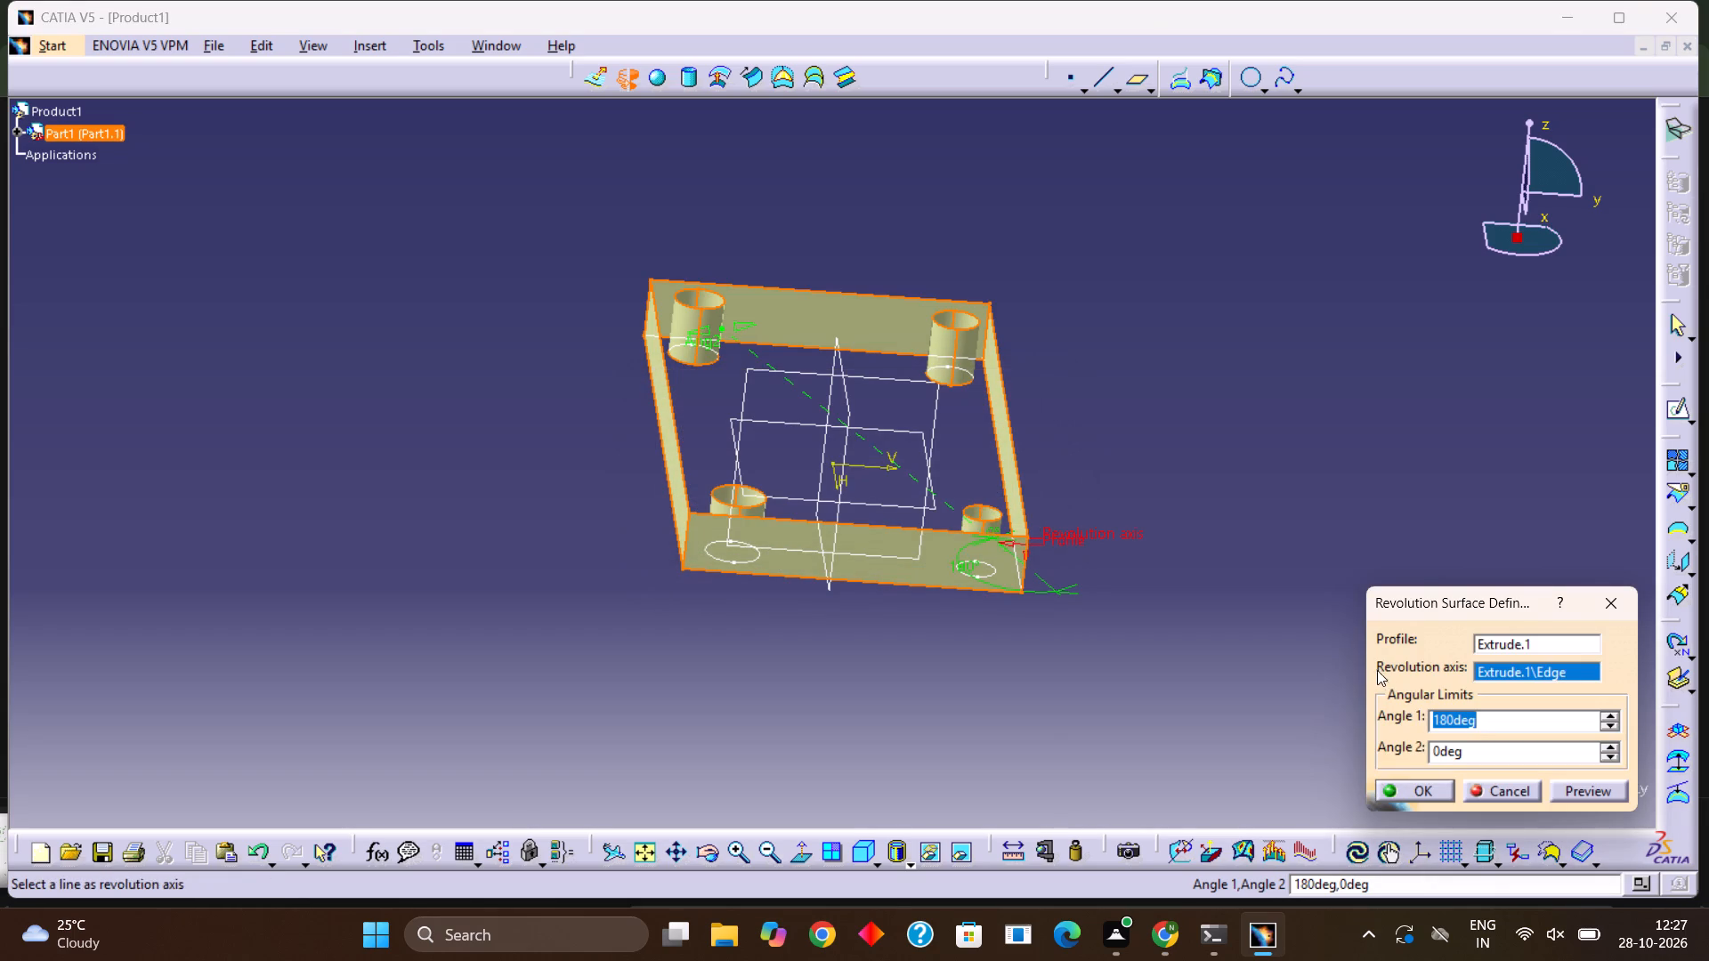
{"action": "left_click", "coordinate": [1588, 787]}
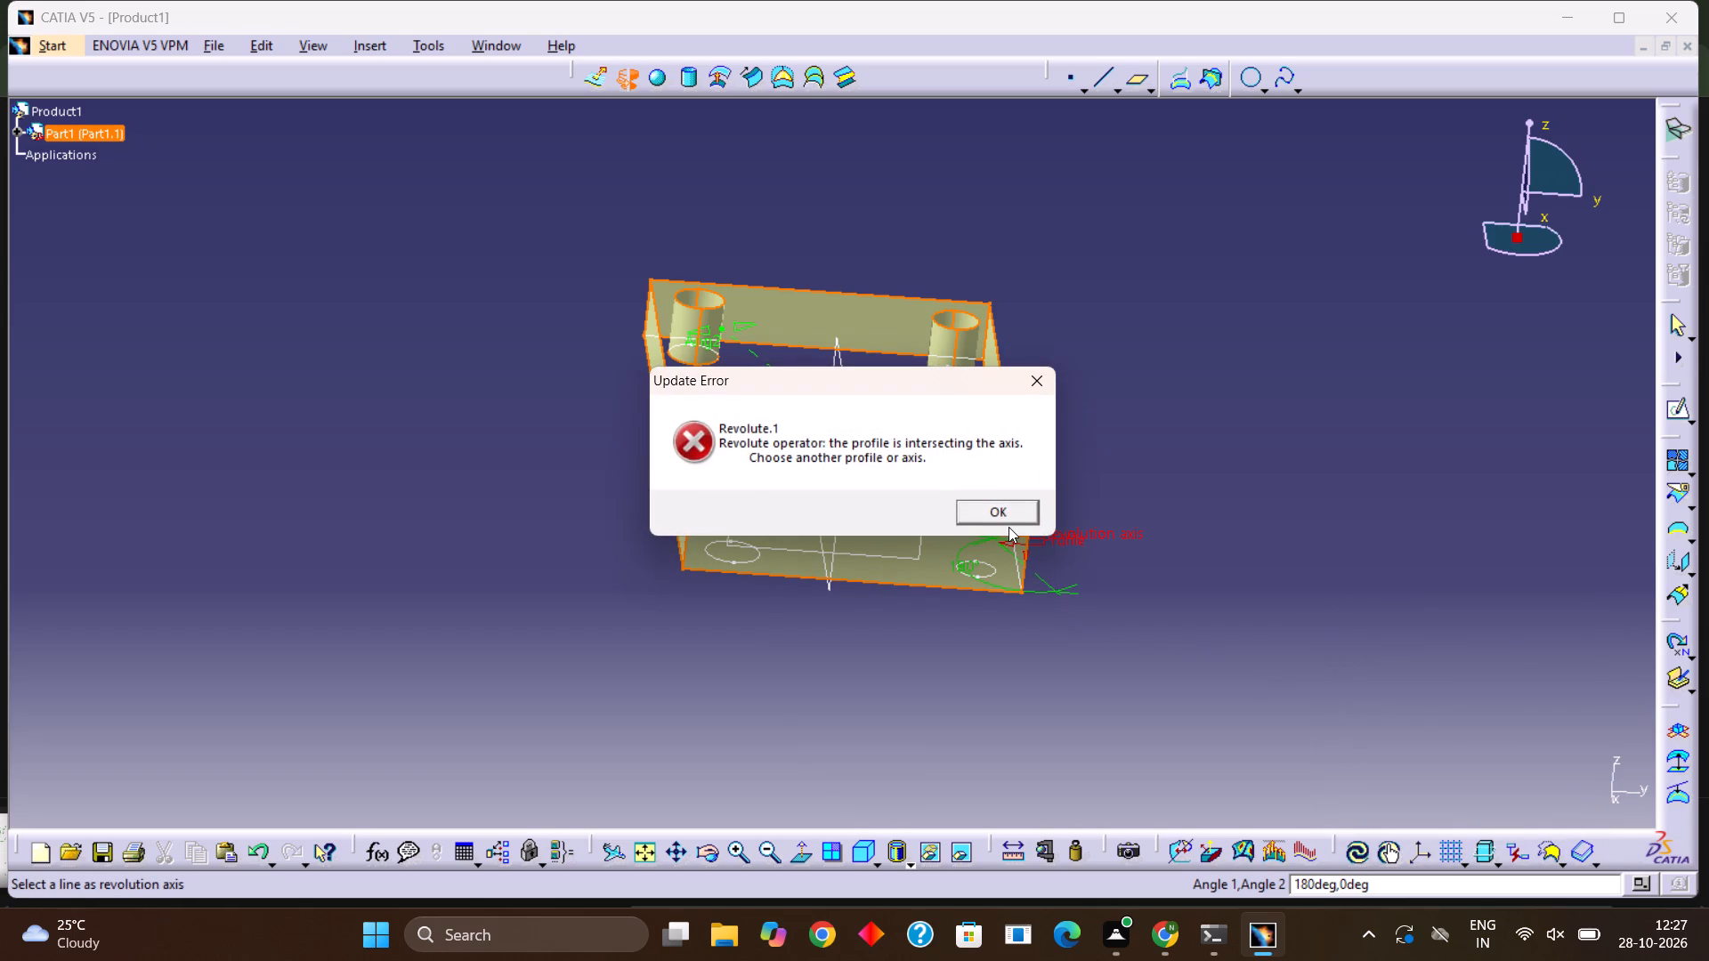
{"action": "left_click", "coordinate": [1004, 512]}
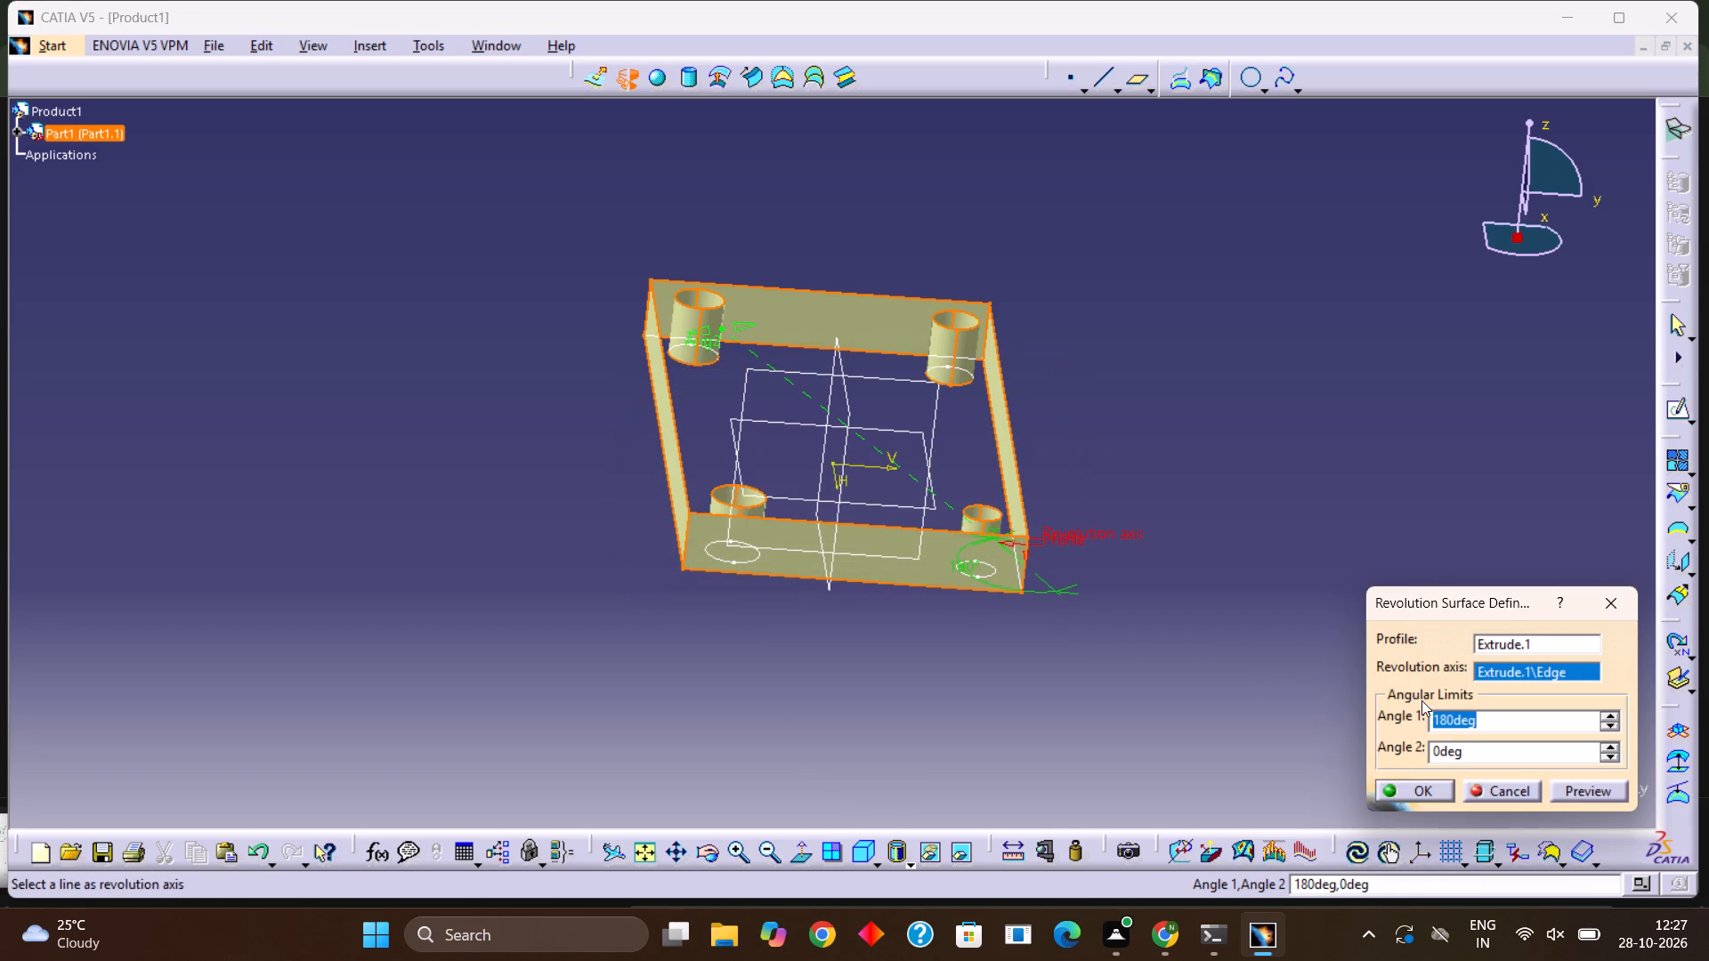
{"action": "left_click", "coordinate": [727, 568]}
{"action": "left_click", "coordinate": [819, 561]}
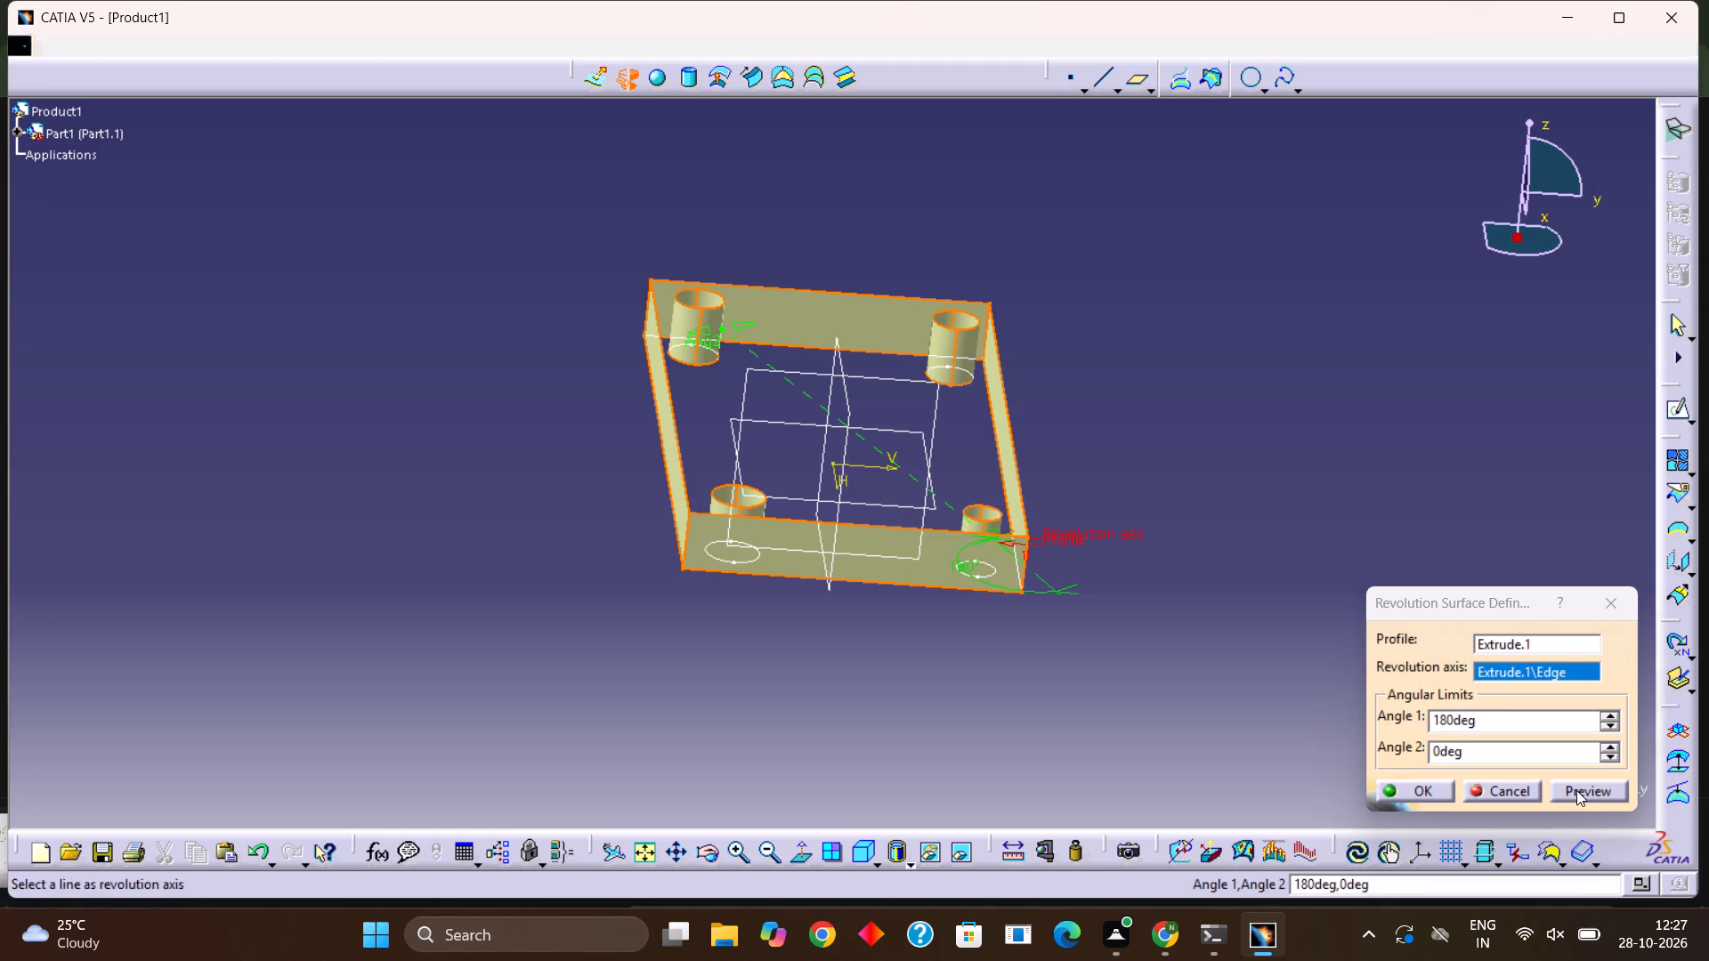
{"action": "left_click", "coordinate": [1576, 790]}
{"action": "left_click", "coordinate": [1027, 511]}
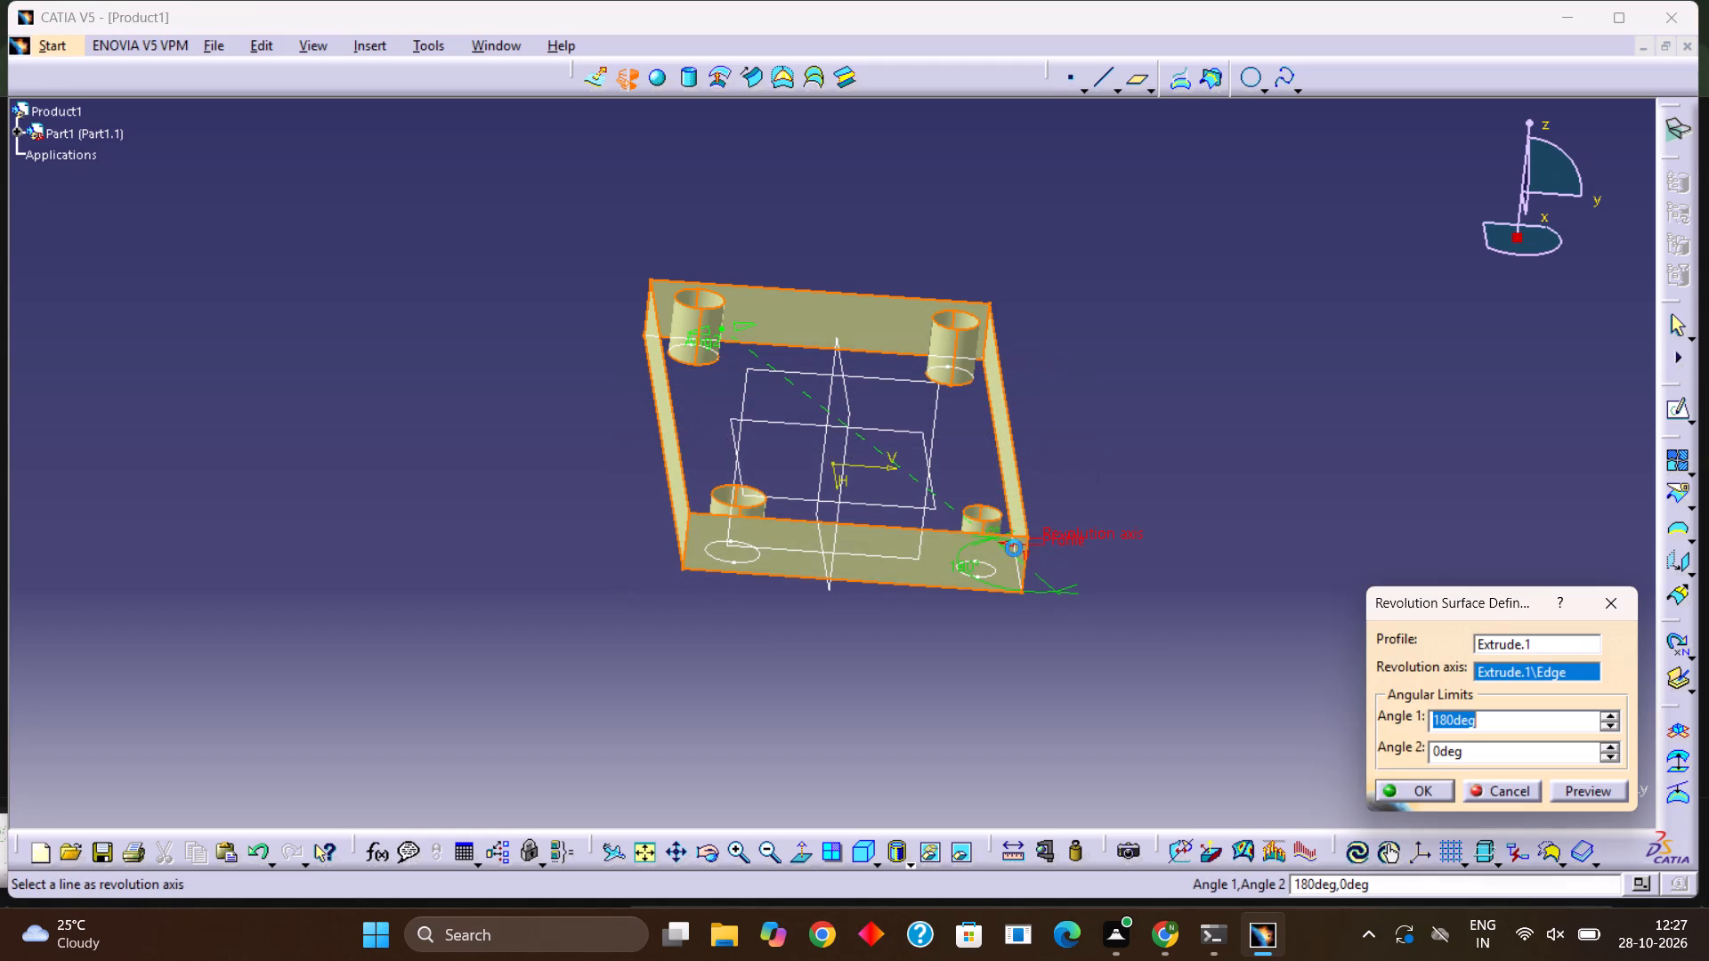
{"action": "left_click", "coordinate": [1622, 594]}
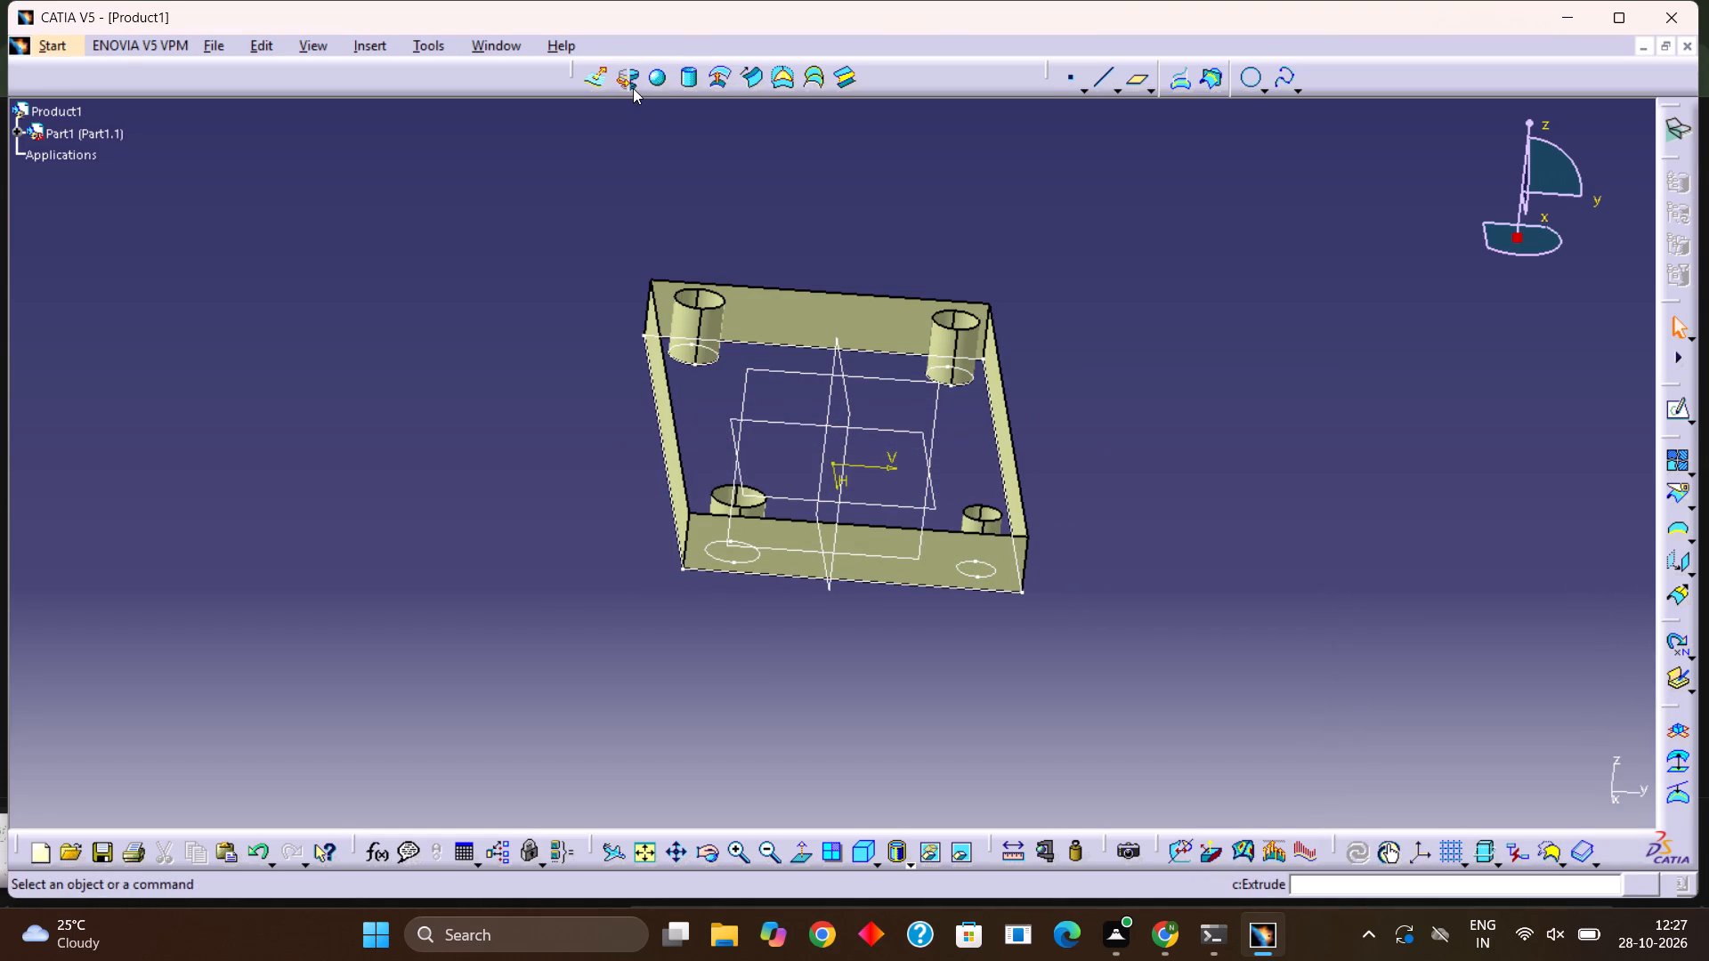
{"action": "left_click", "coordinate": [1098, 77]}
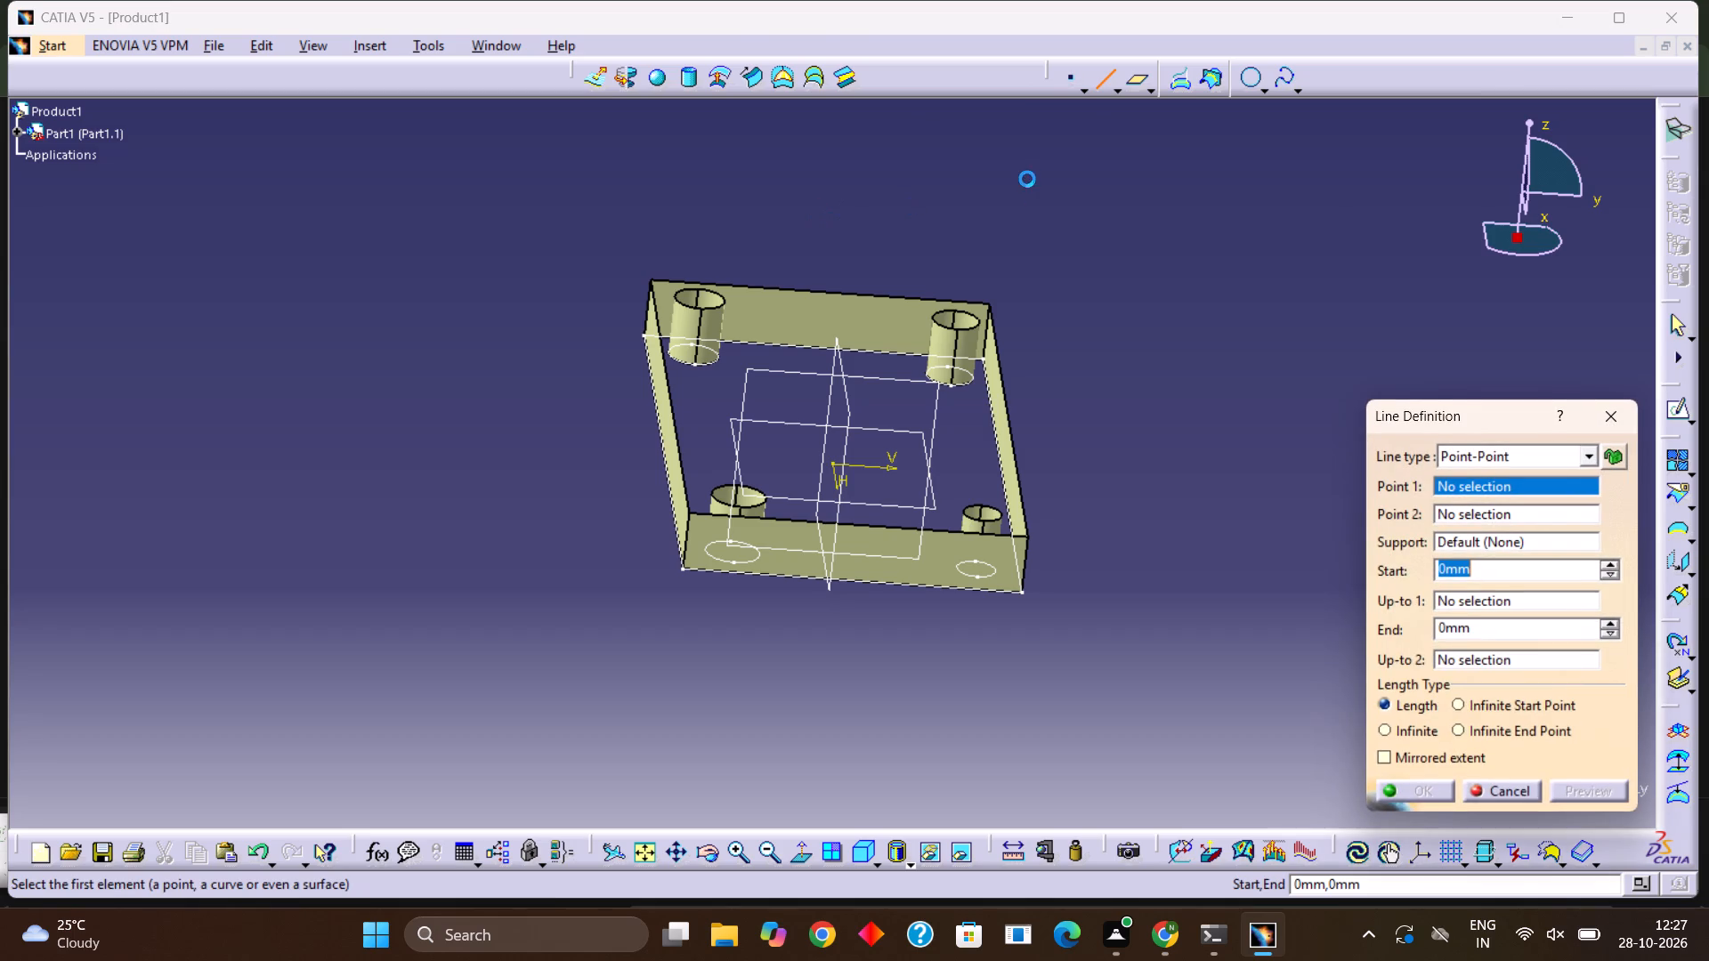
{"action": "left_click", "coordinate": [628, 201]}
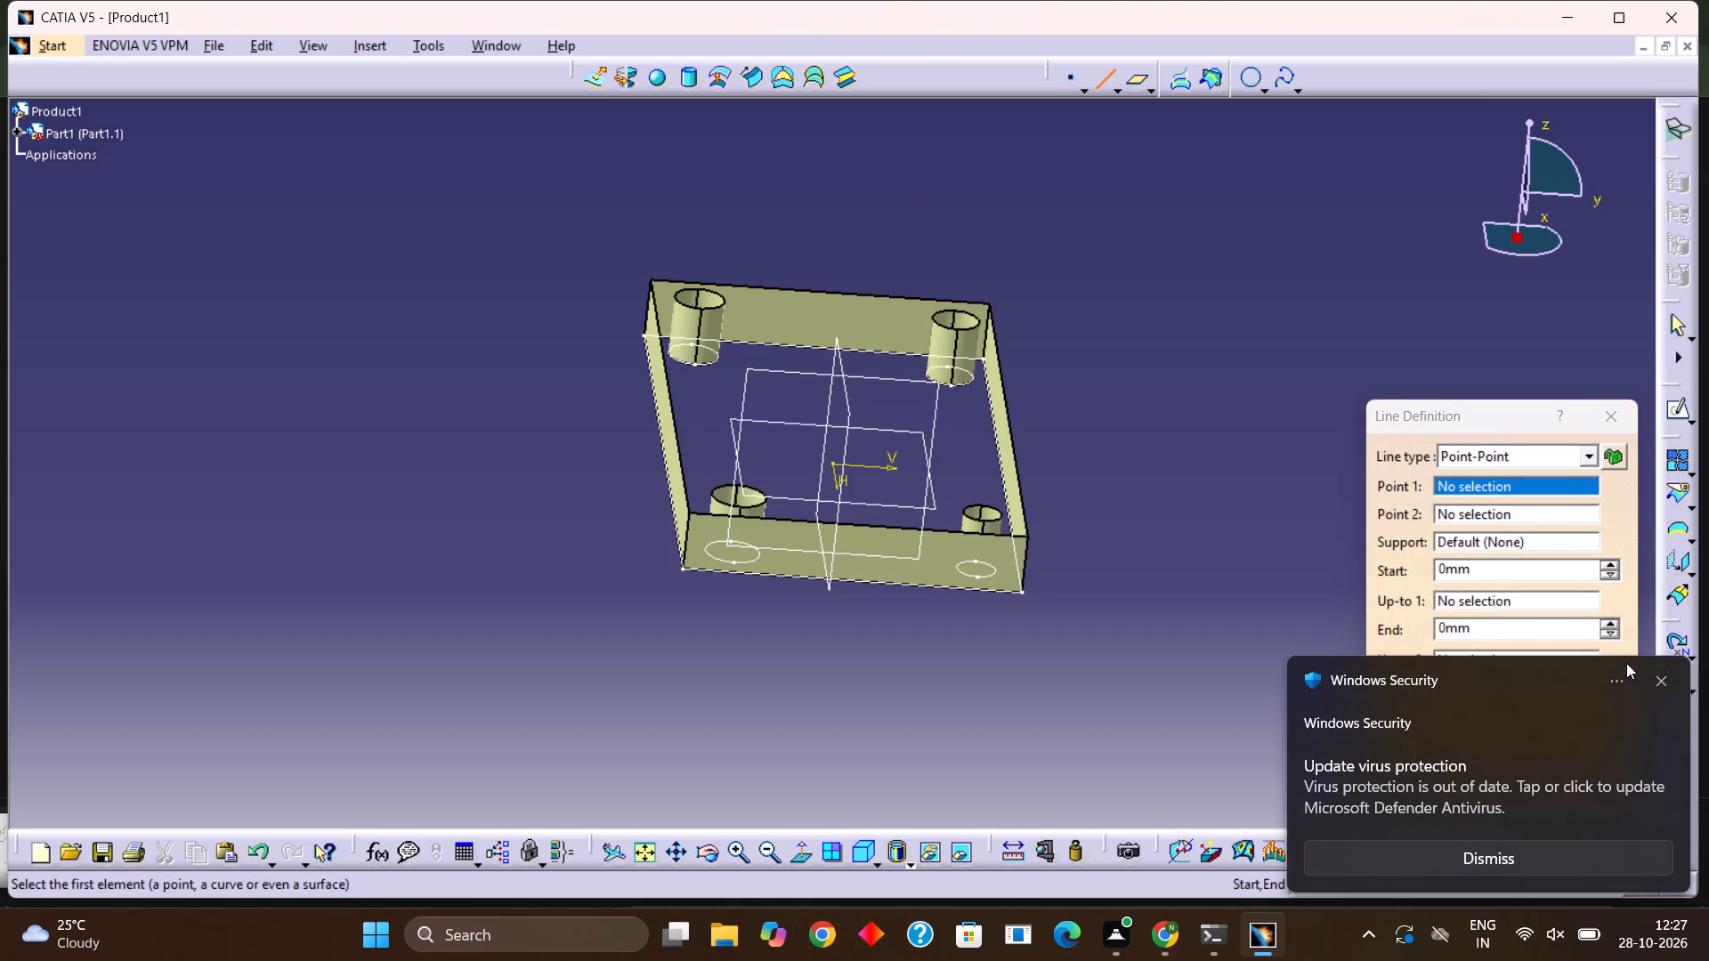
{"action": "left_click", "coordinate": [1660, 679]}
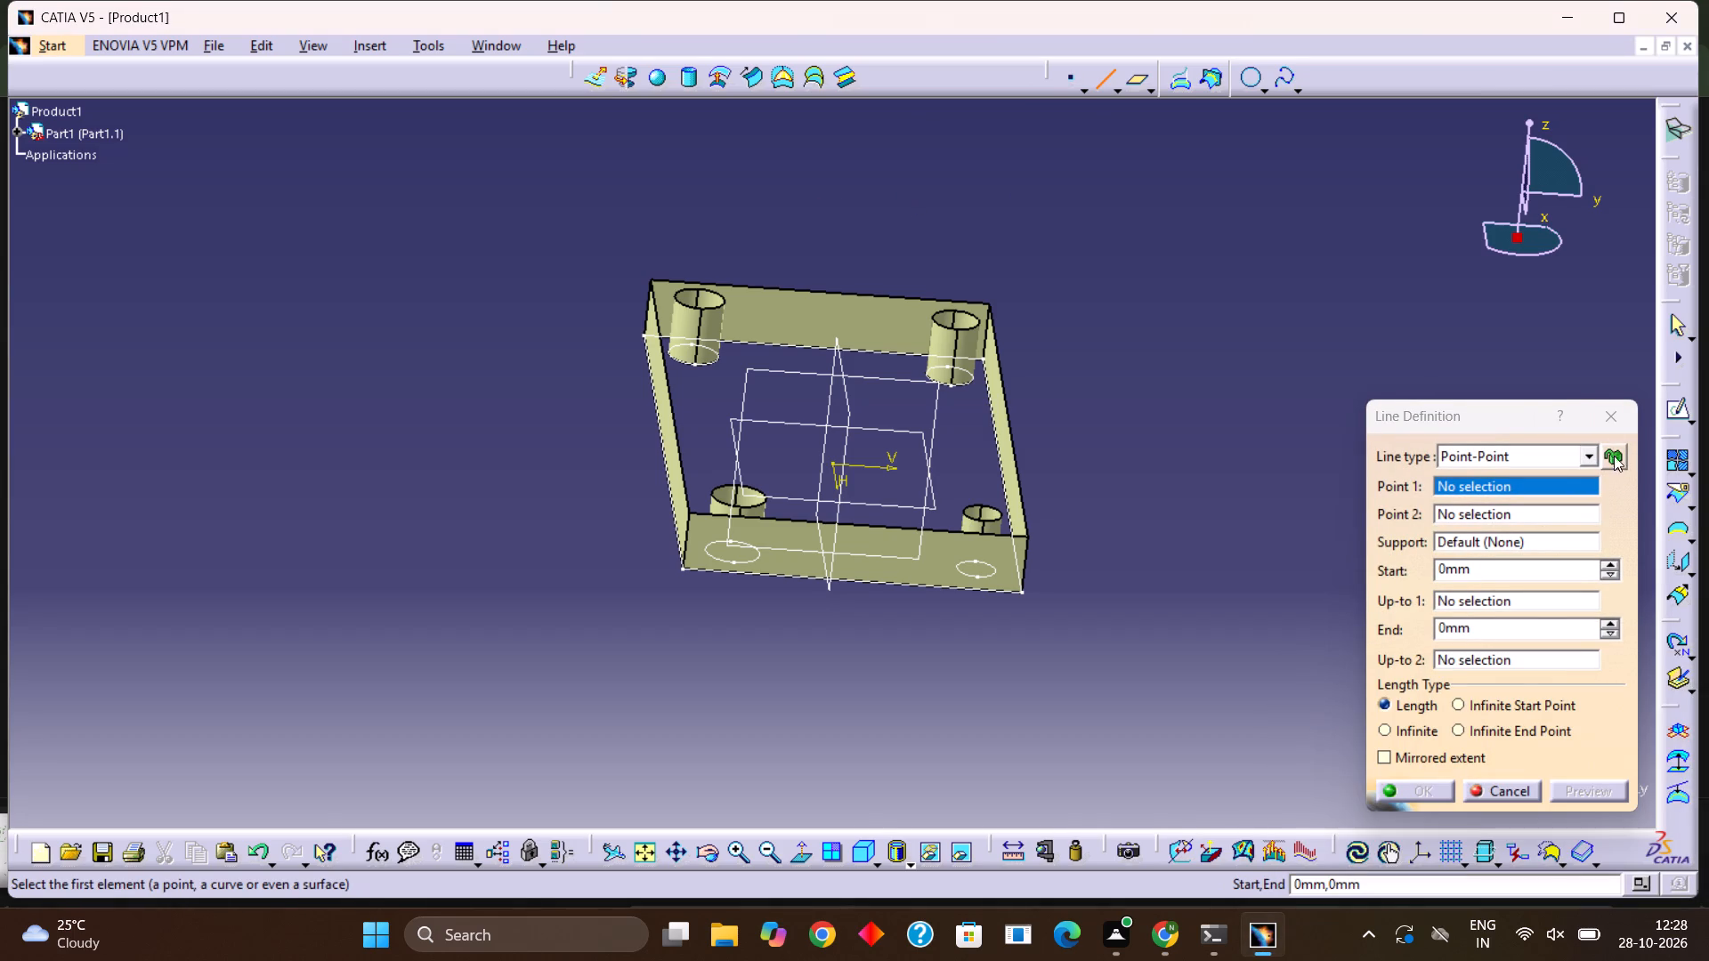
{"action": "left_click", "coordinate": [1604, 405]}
Create a plane offset from the xy plane, positioned freehand well above the extruded plate.
{"action": "left_click", "coordinate": [1139, 85]}
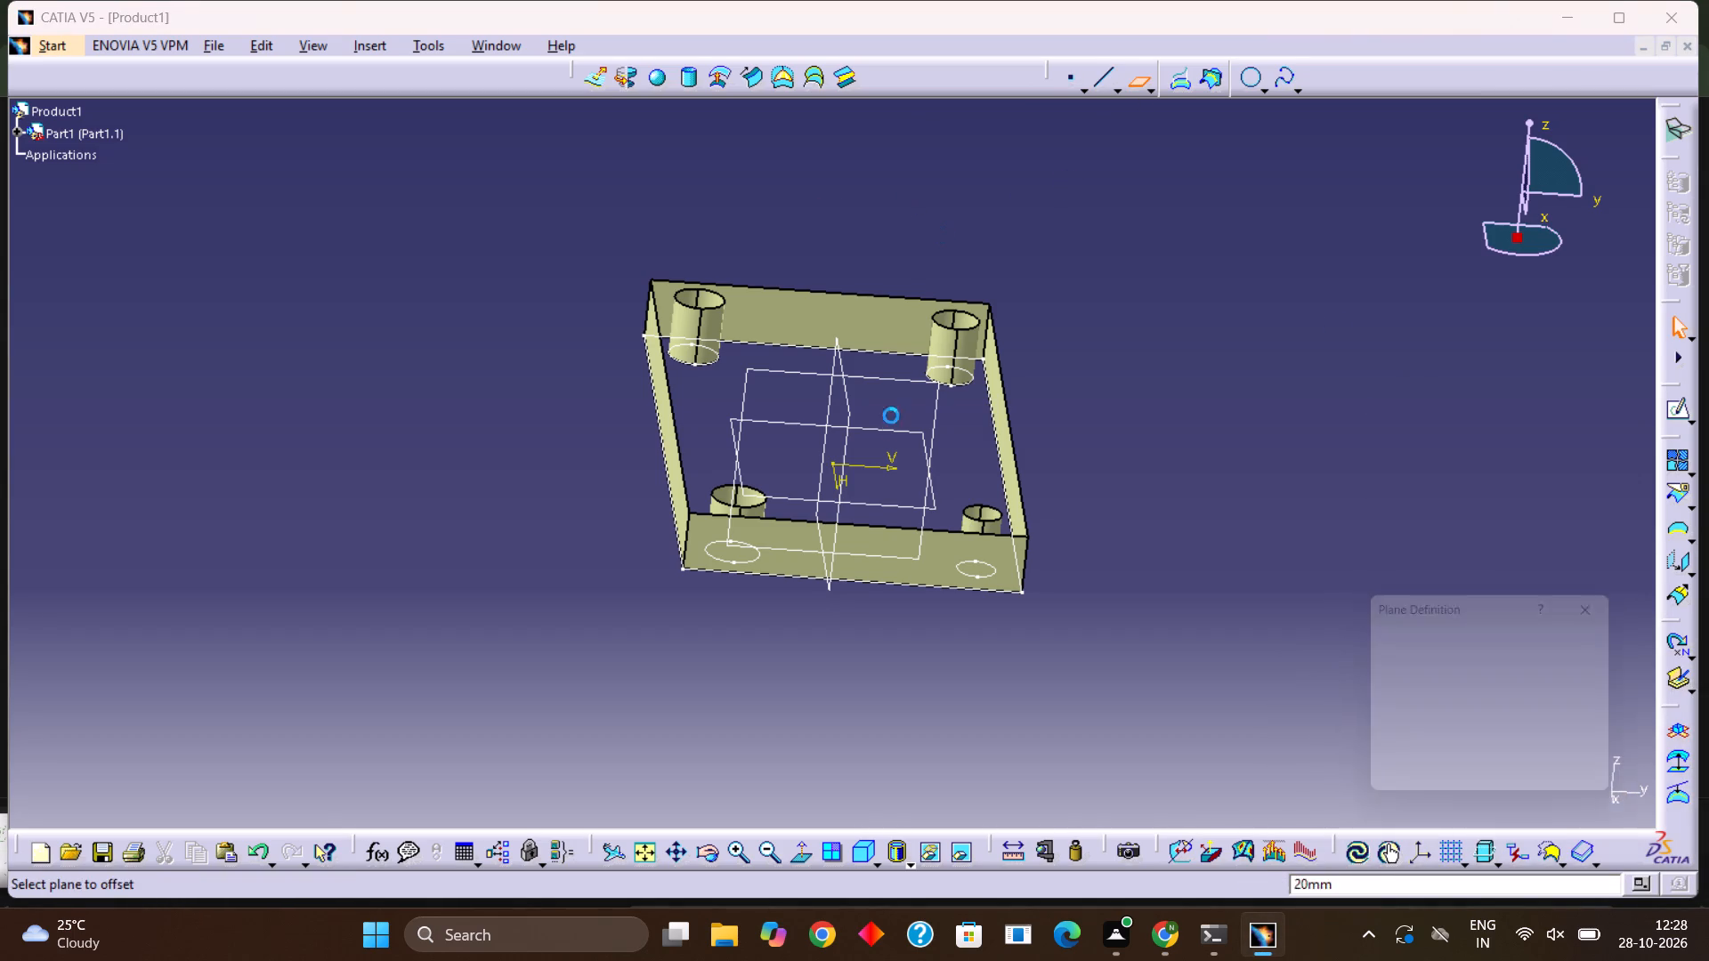
{"action": "left_click", "coordinate": [857, 503]}
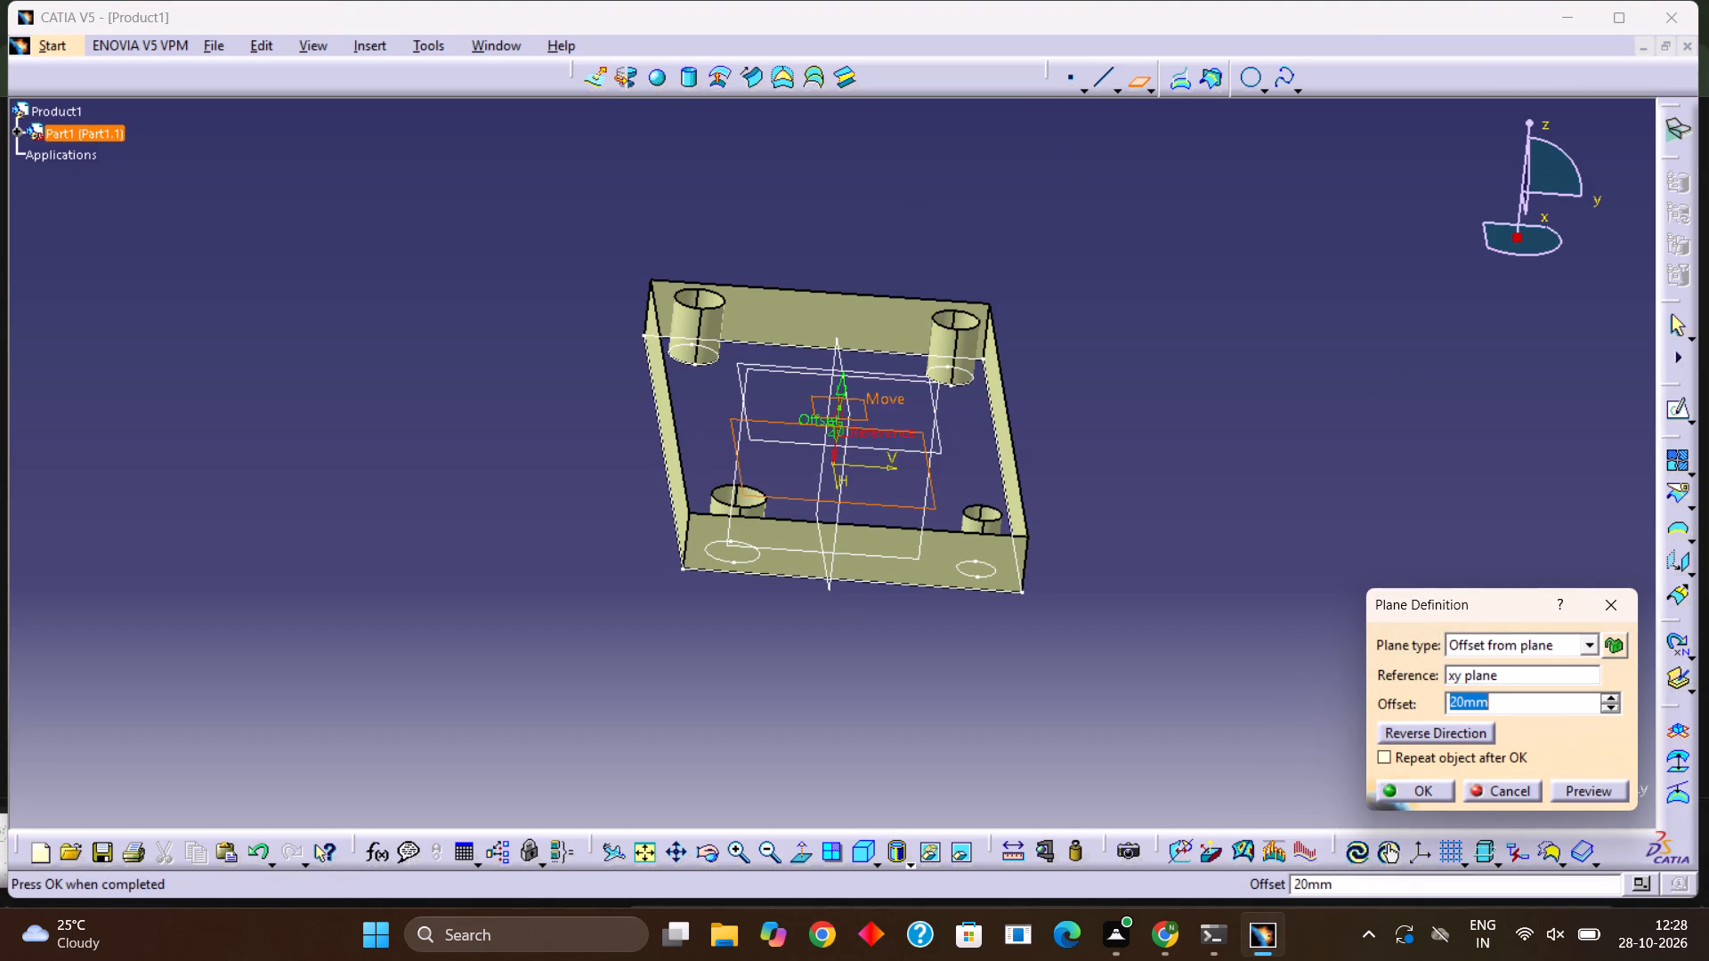
{"action": "left_click_drag", "start_coordinate": [859, 407], "coordinate": [907, 204]}
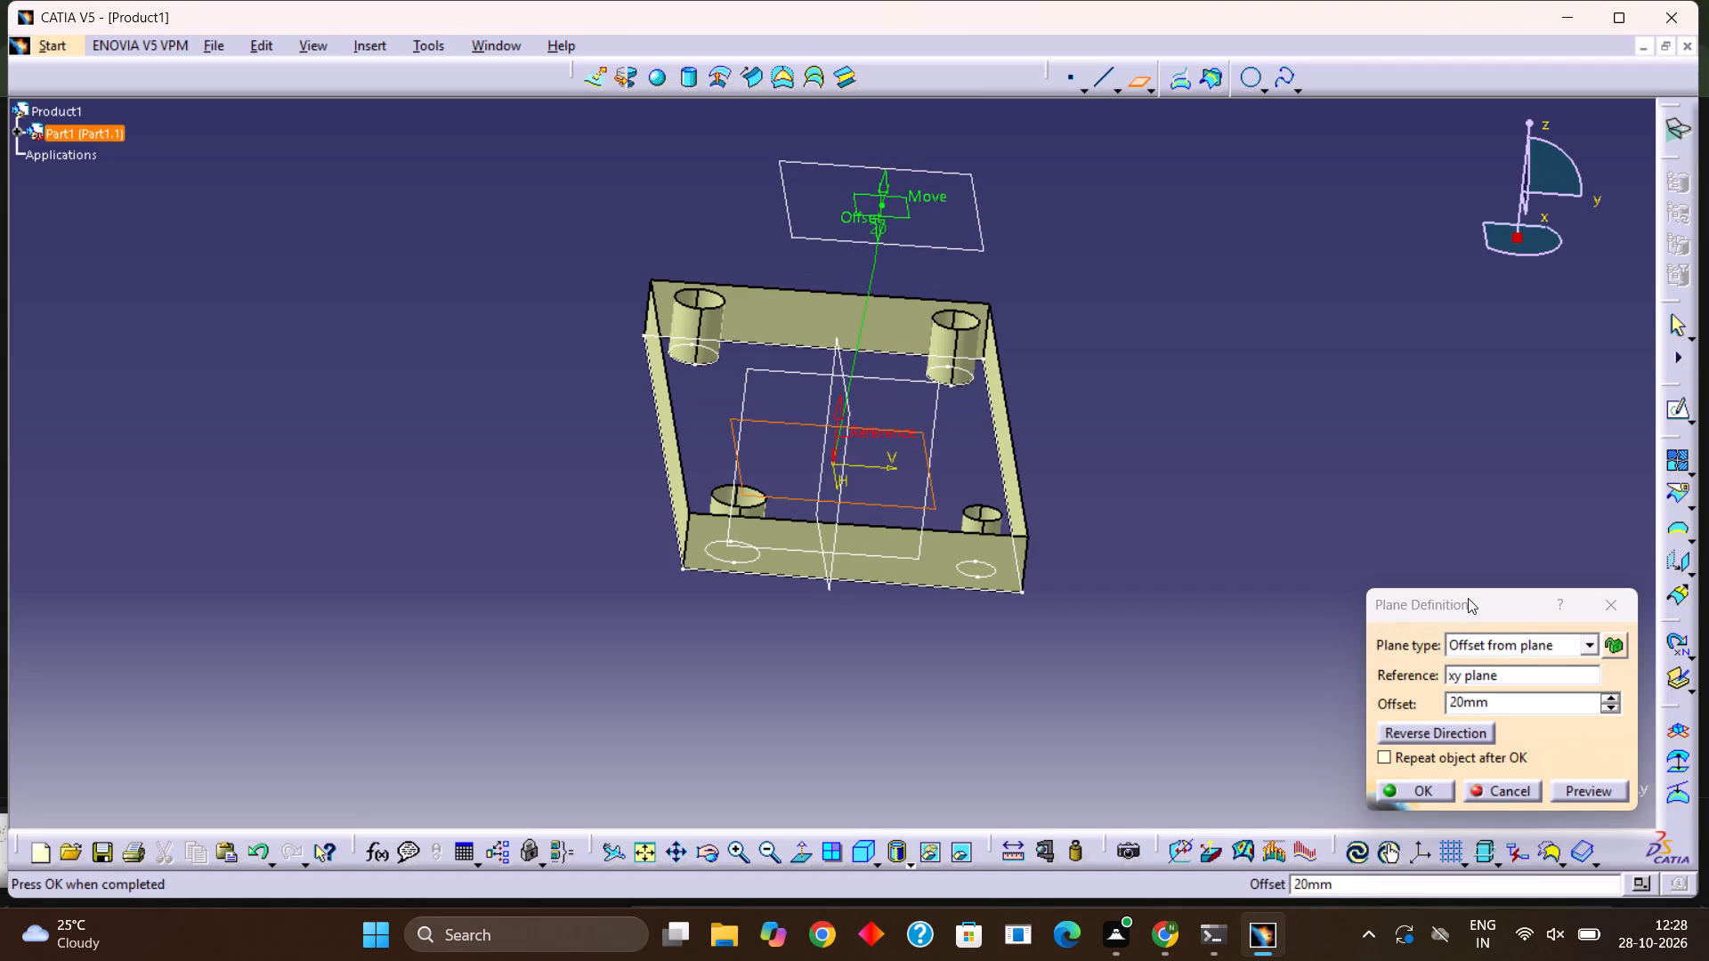
{"action": "left_click", "coordinate": [1424, 791]}
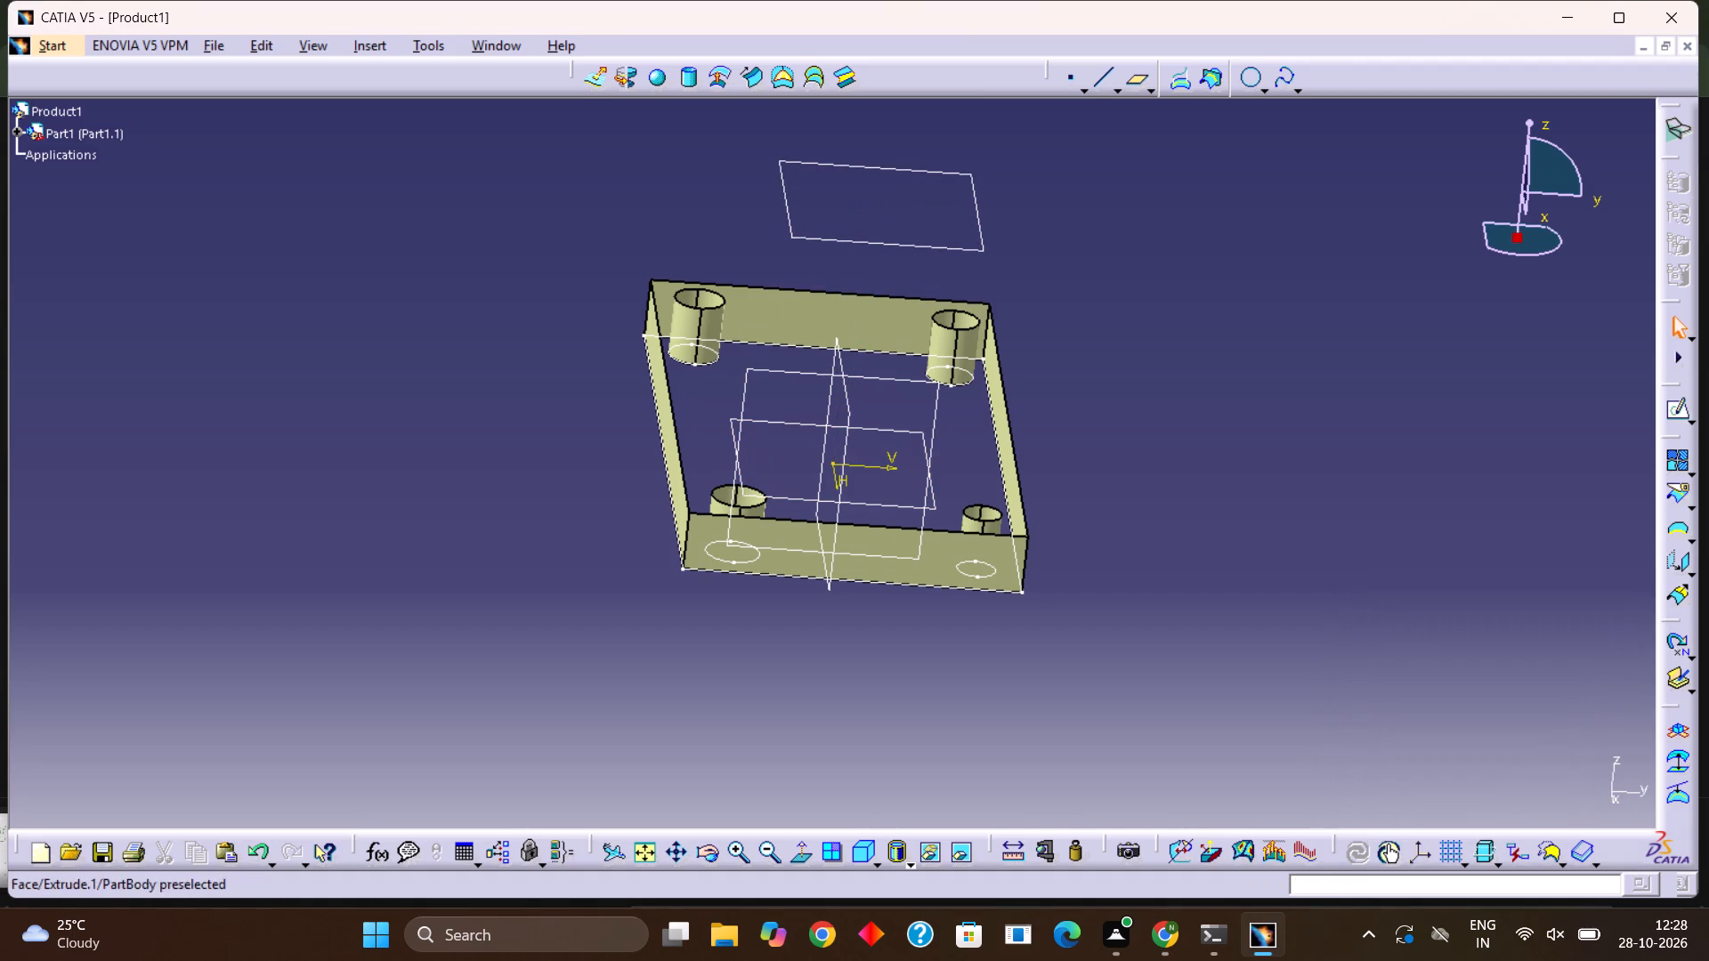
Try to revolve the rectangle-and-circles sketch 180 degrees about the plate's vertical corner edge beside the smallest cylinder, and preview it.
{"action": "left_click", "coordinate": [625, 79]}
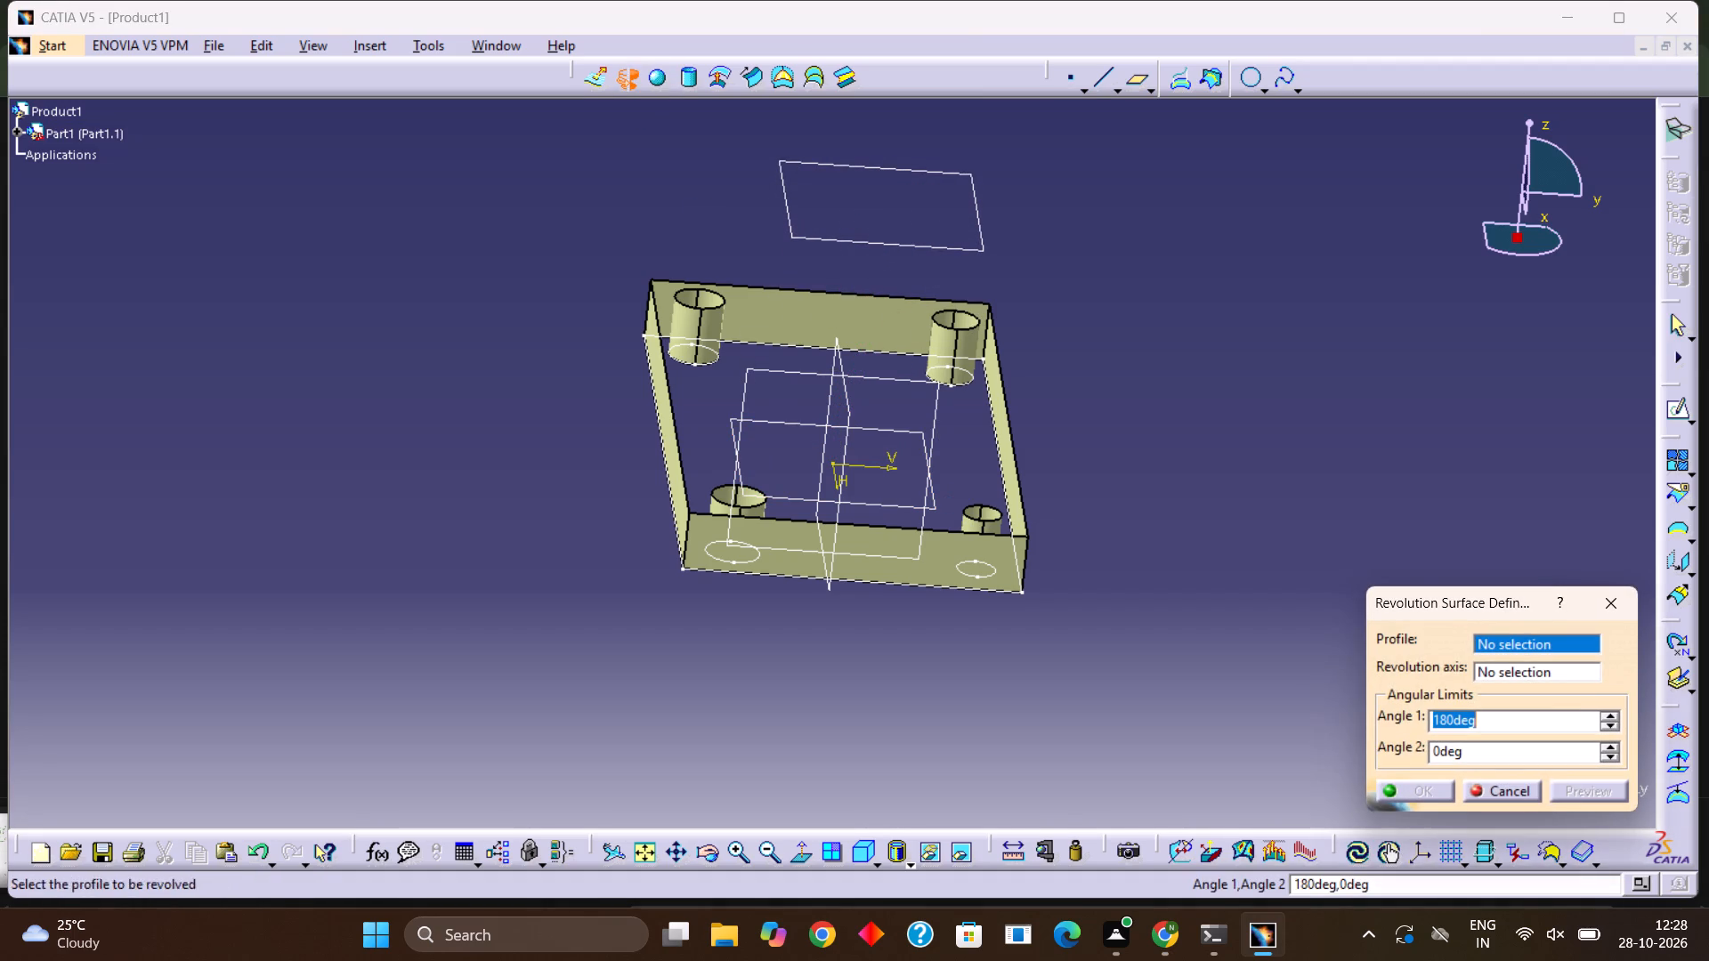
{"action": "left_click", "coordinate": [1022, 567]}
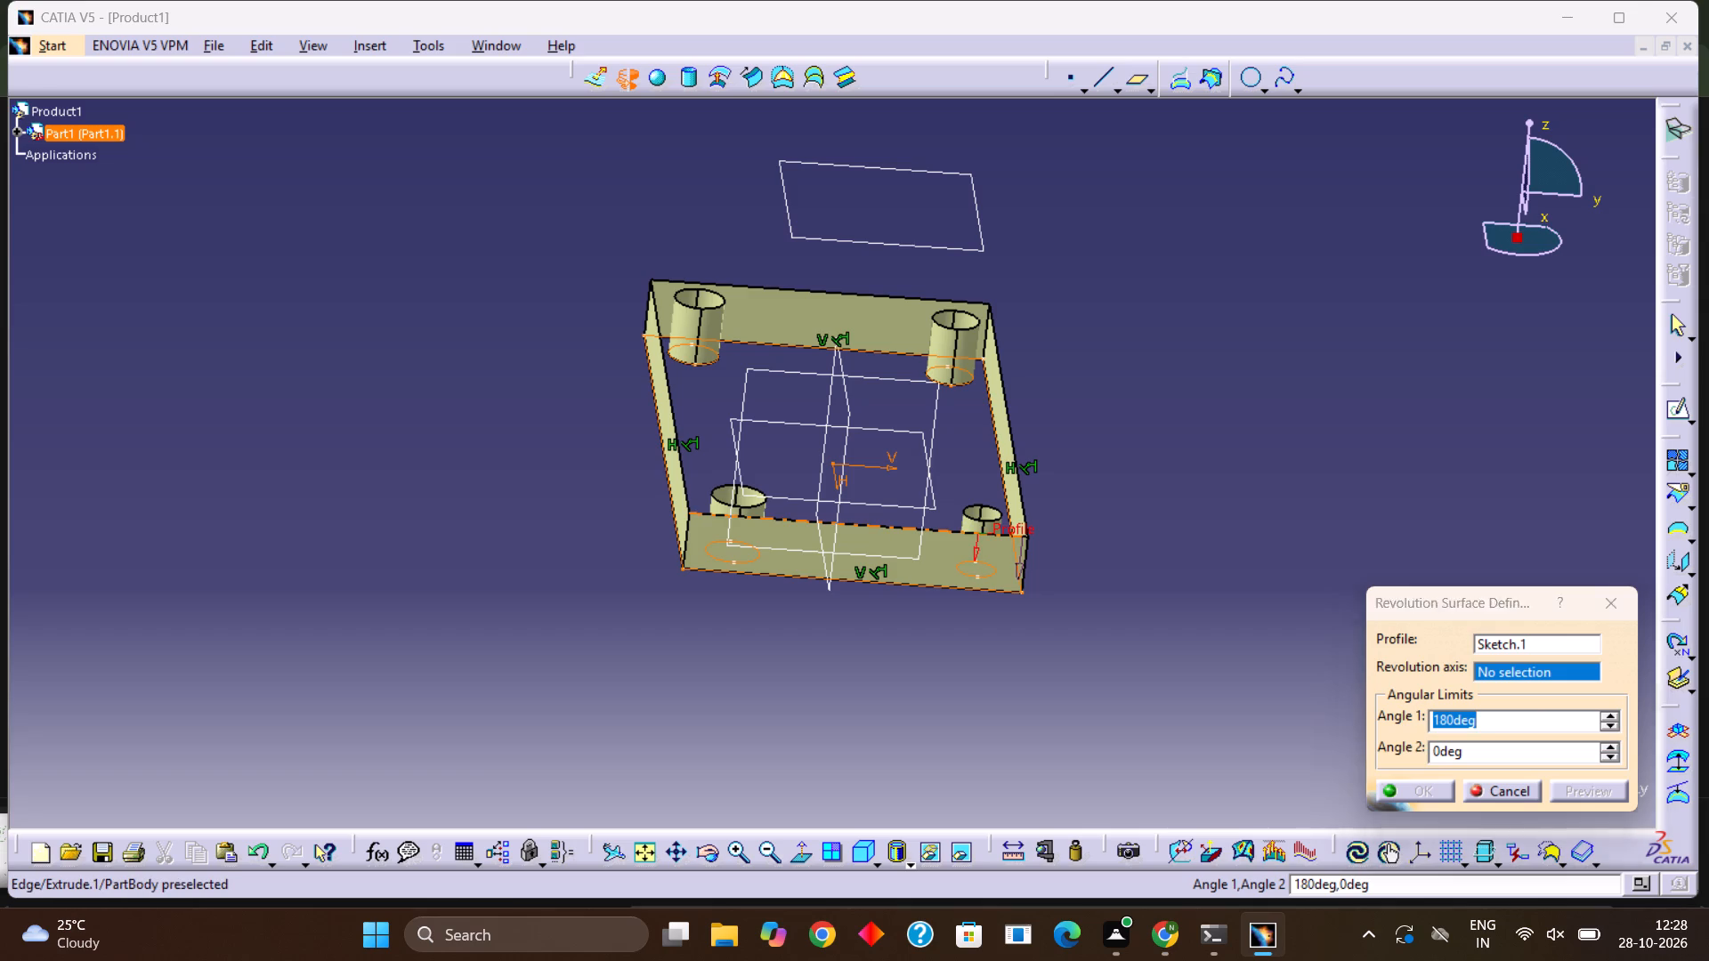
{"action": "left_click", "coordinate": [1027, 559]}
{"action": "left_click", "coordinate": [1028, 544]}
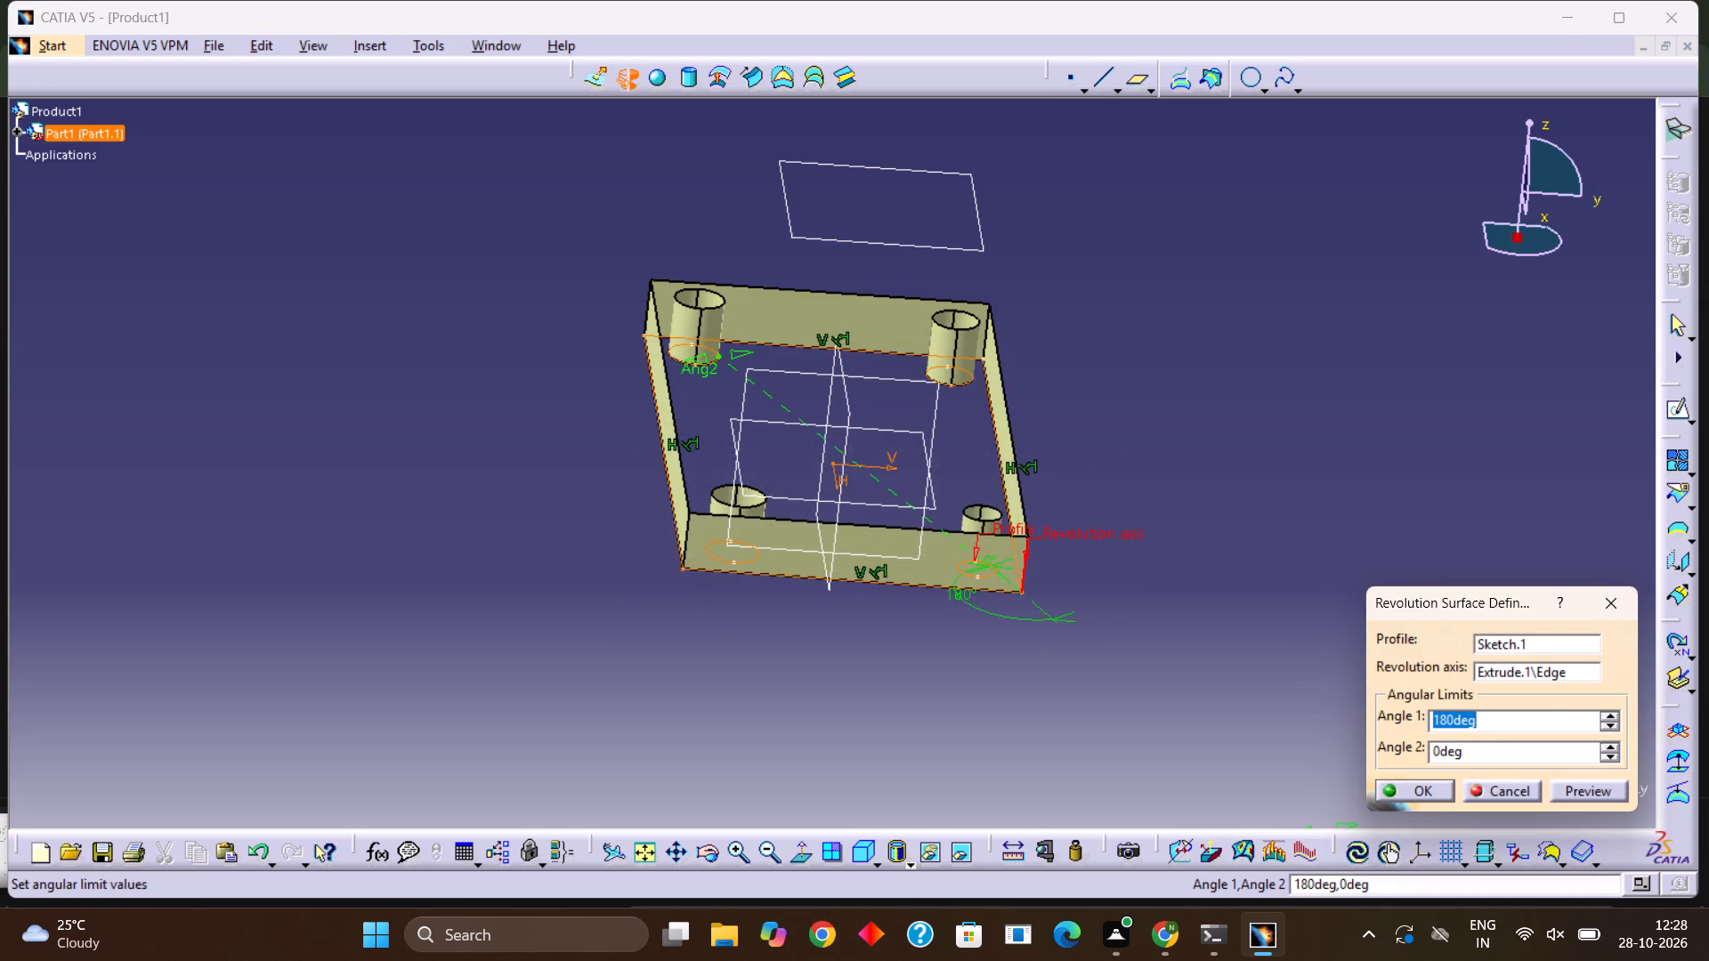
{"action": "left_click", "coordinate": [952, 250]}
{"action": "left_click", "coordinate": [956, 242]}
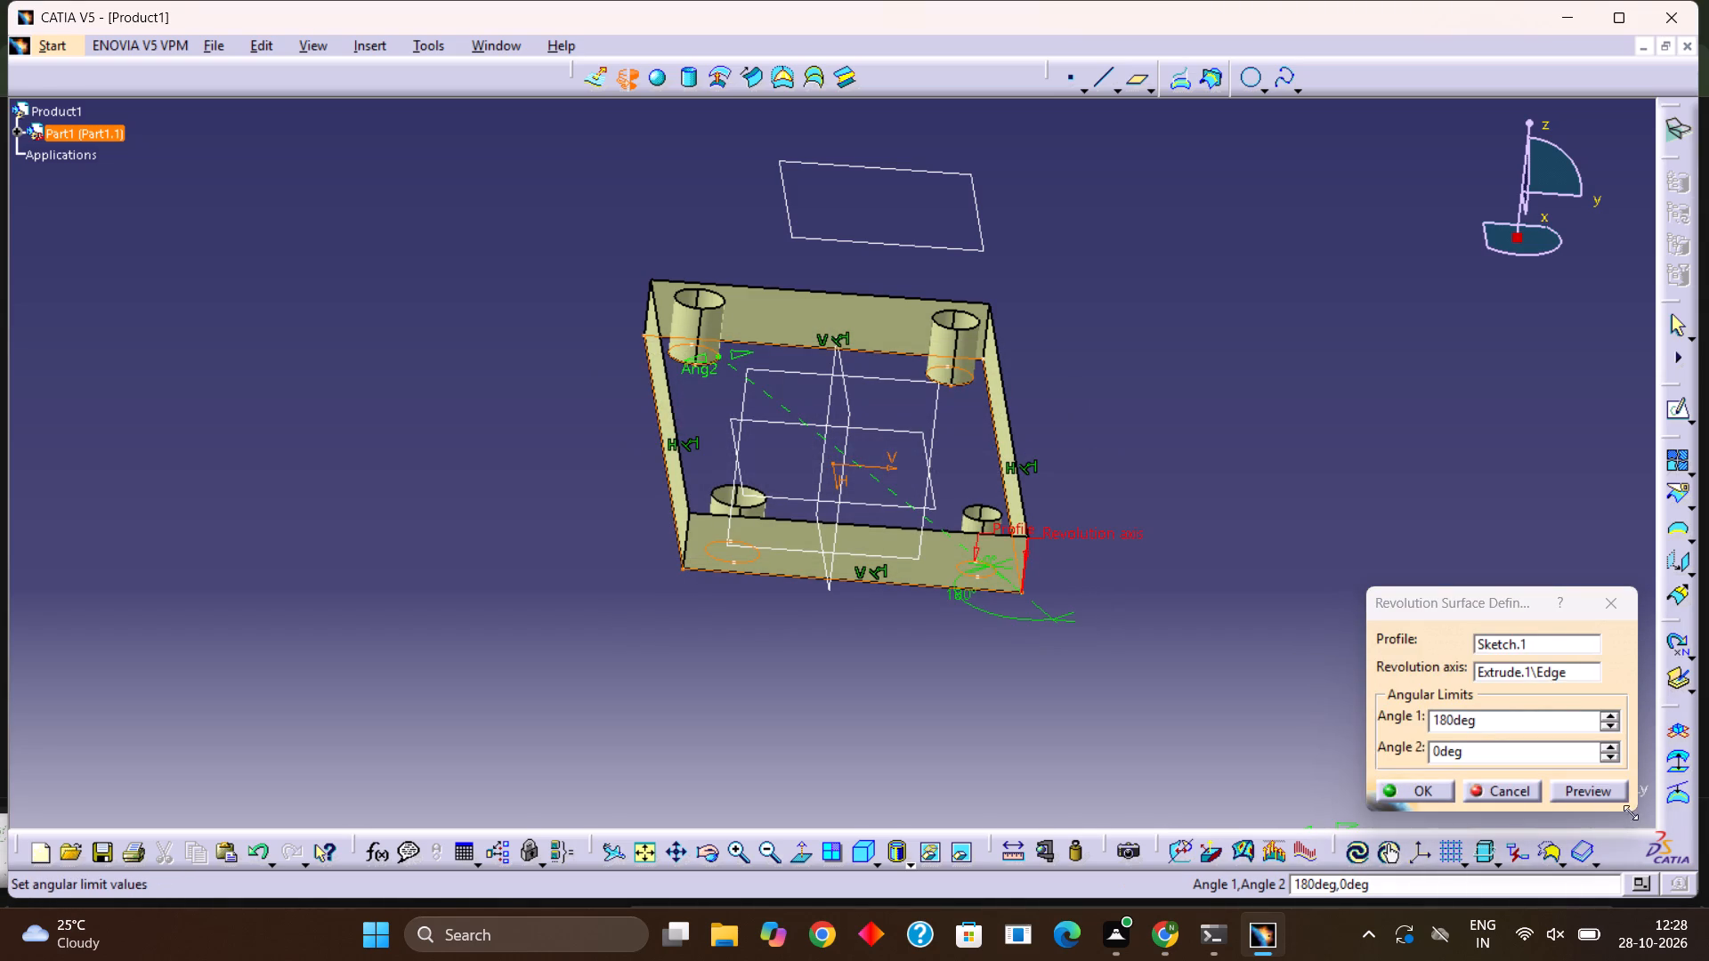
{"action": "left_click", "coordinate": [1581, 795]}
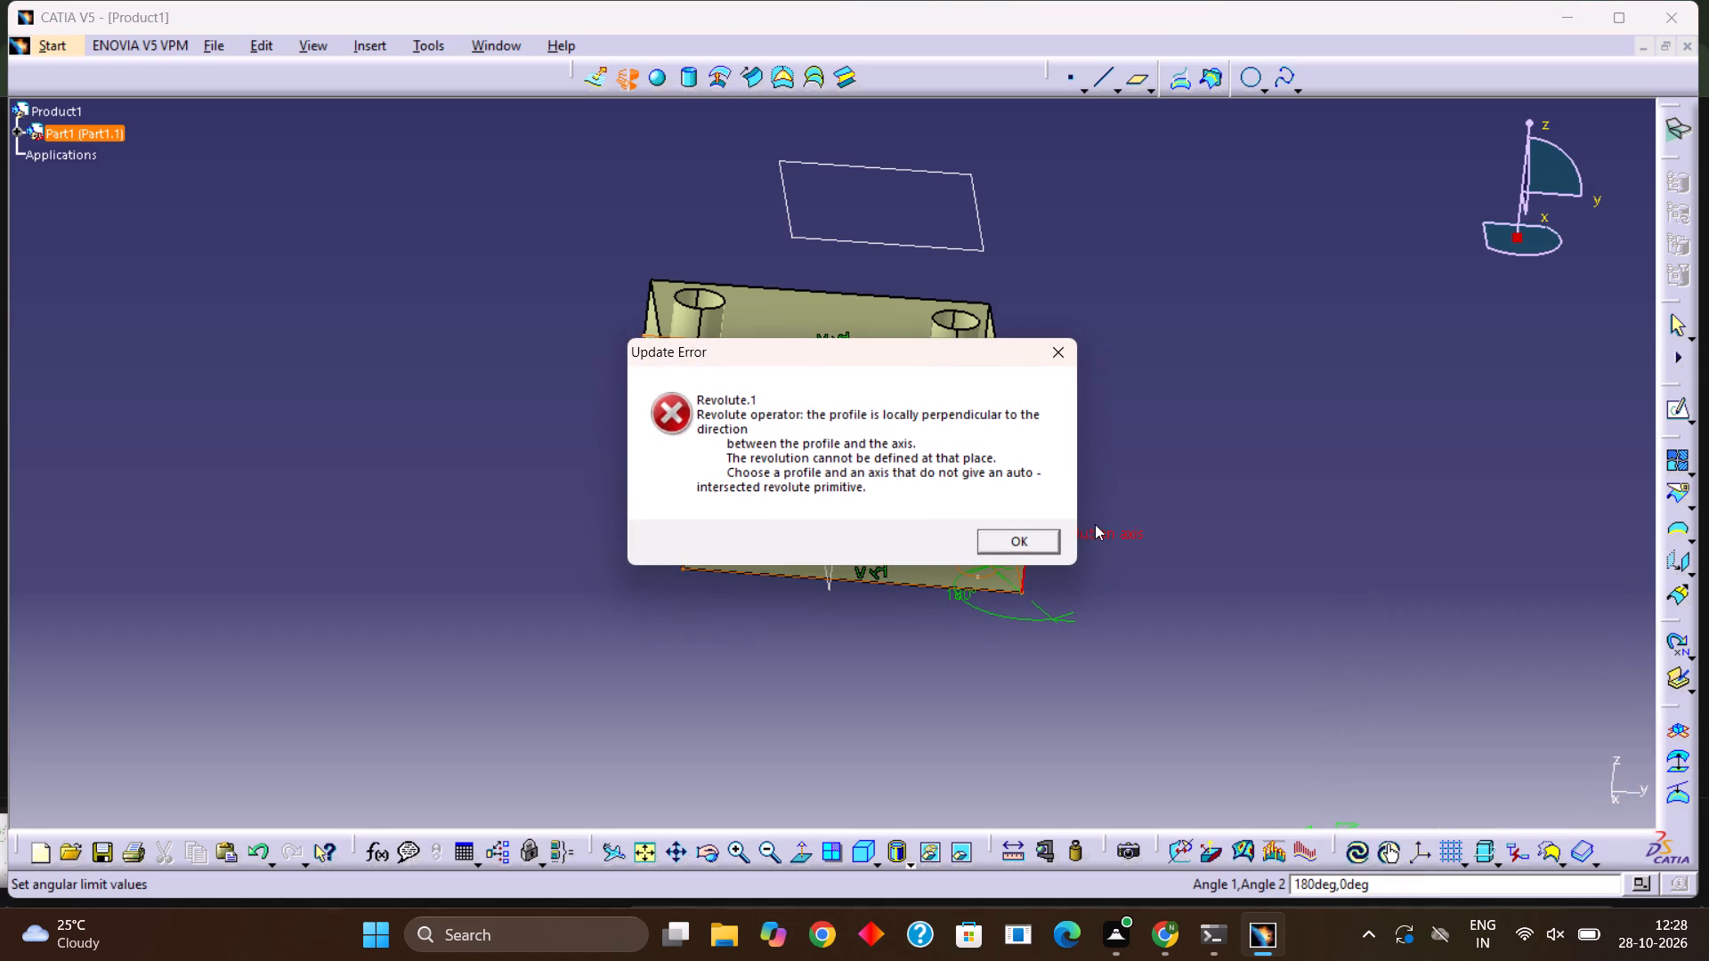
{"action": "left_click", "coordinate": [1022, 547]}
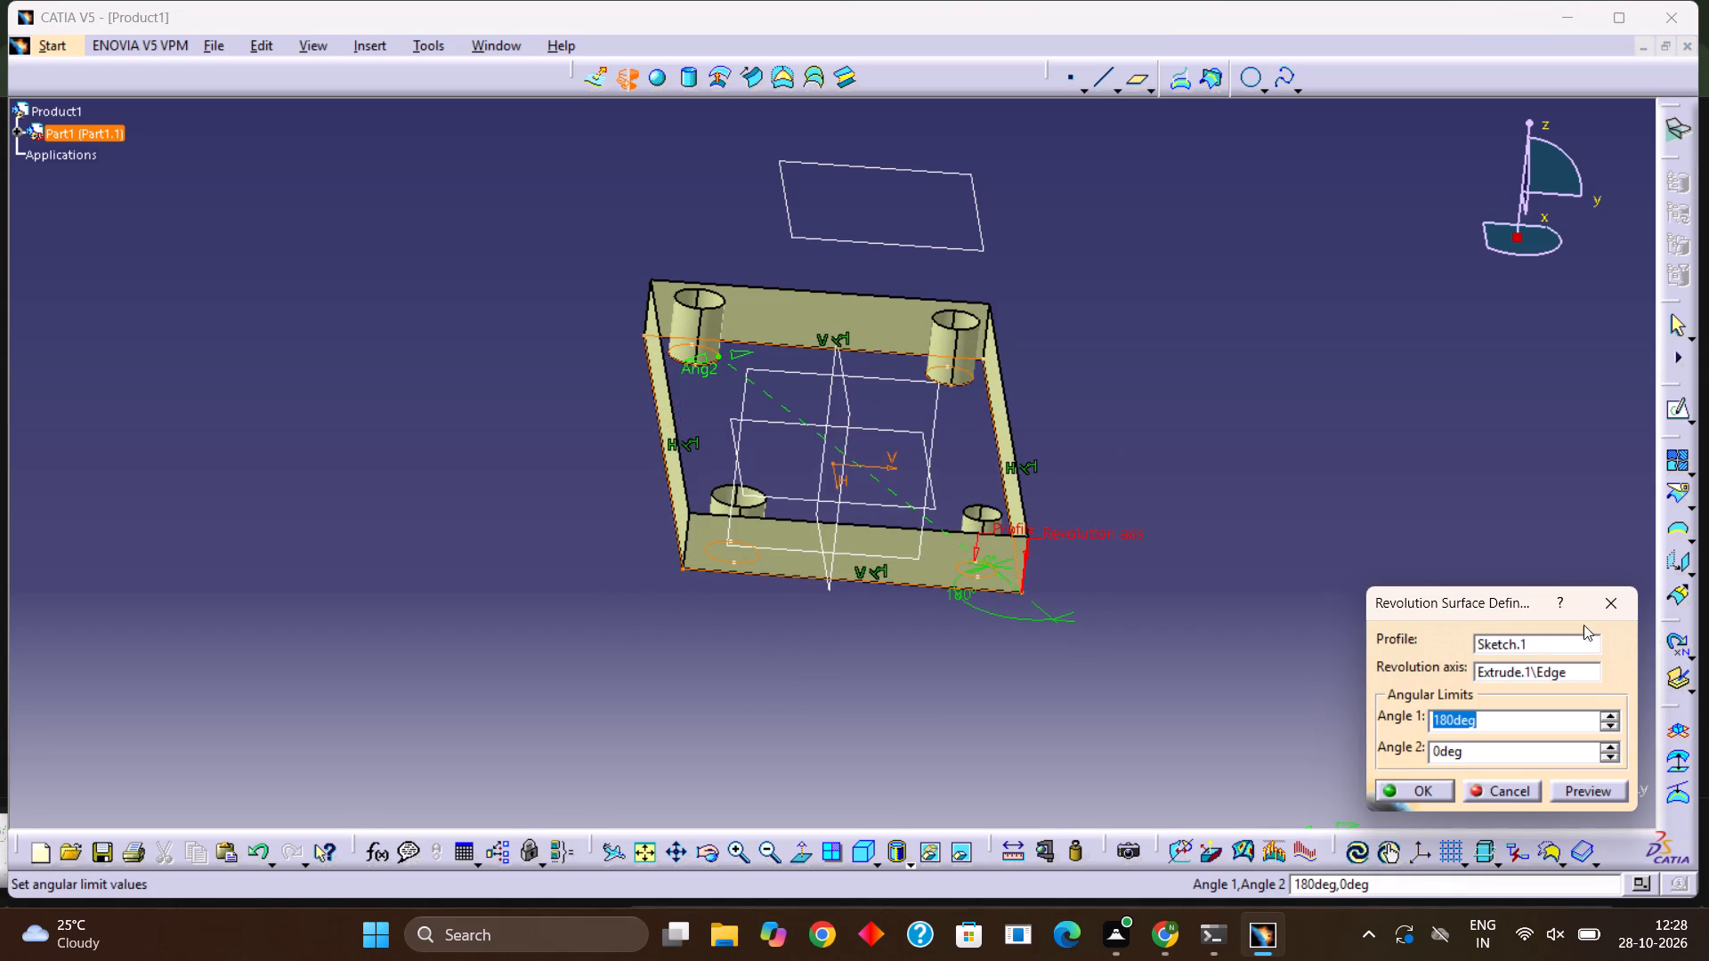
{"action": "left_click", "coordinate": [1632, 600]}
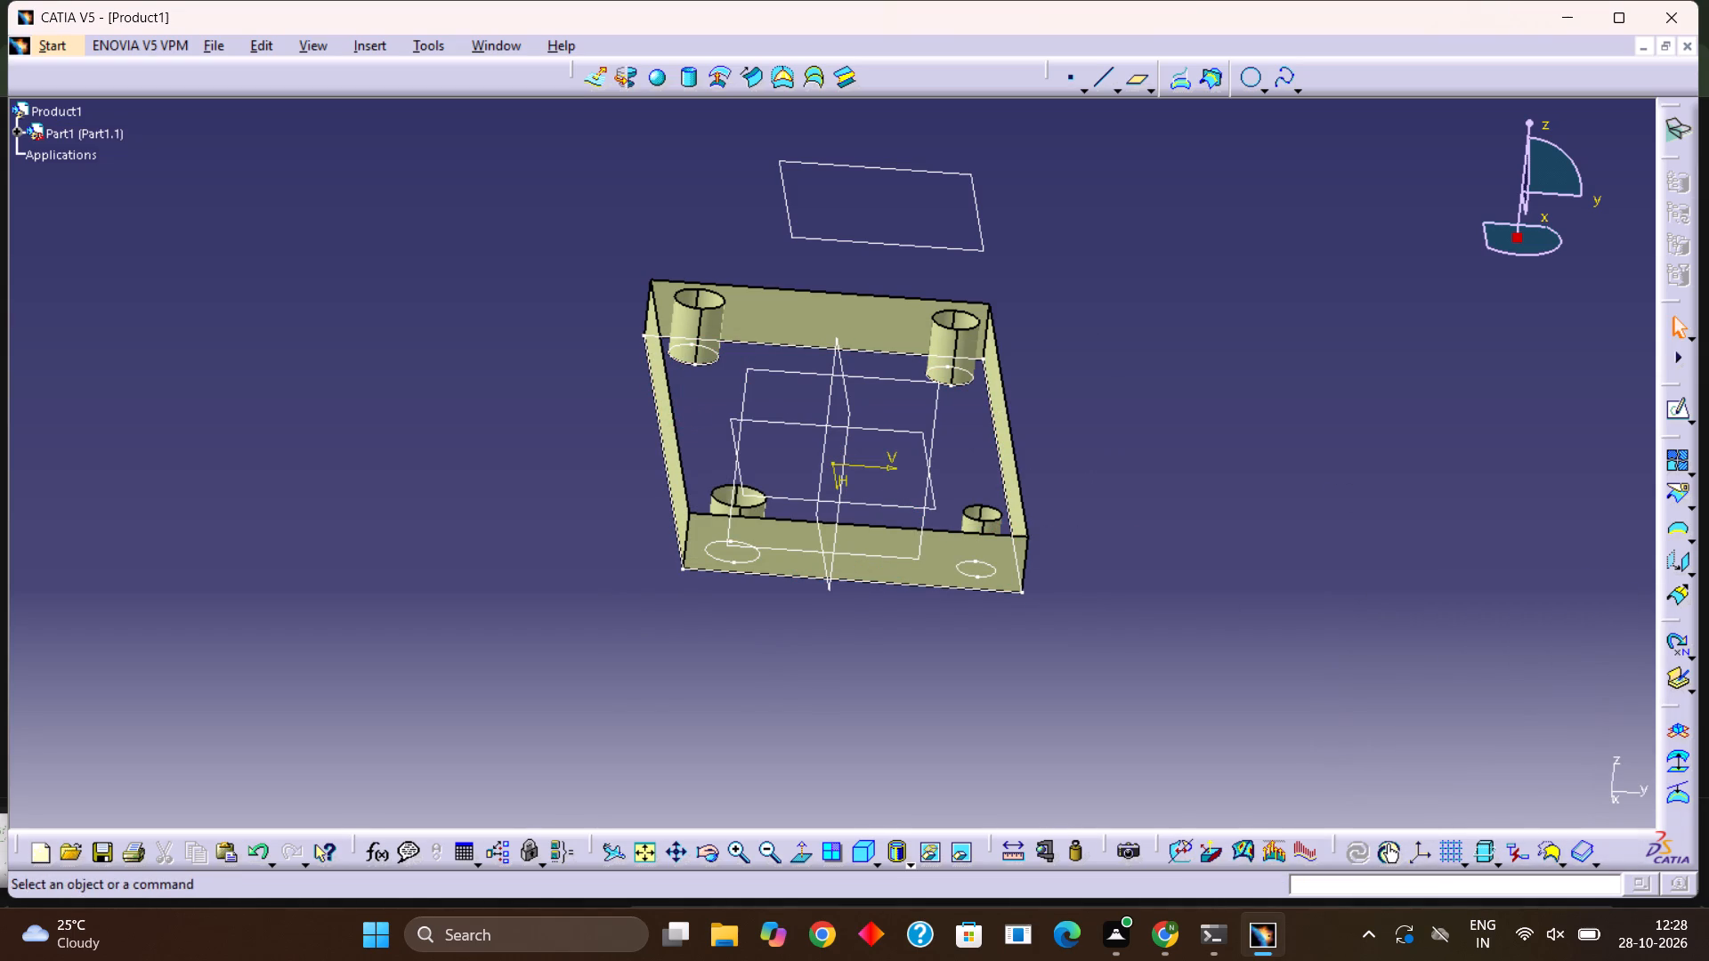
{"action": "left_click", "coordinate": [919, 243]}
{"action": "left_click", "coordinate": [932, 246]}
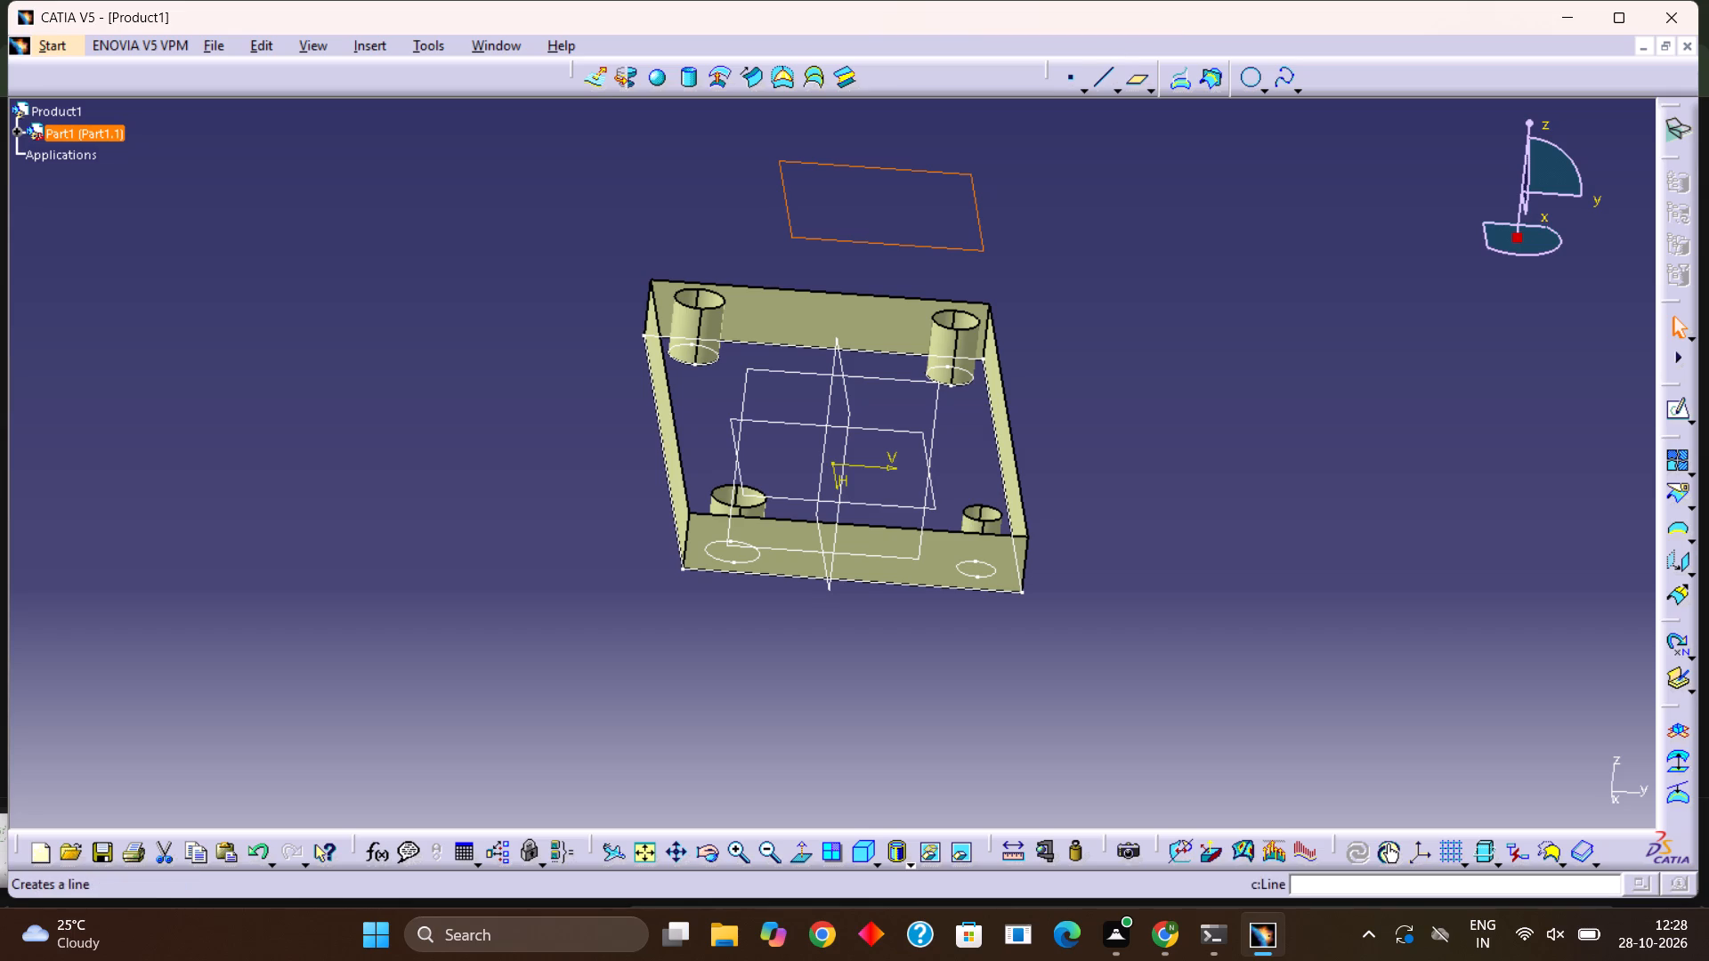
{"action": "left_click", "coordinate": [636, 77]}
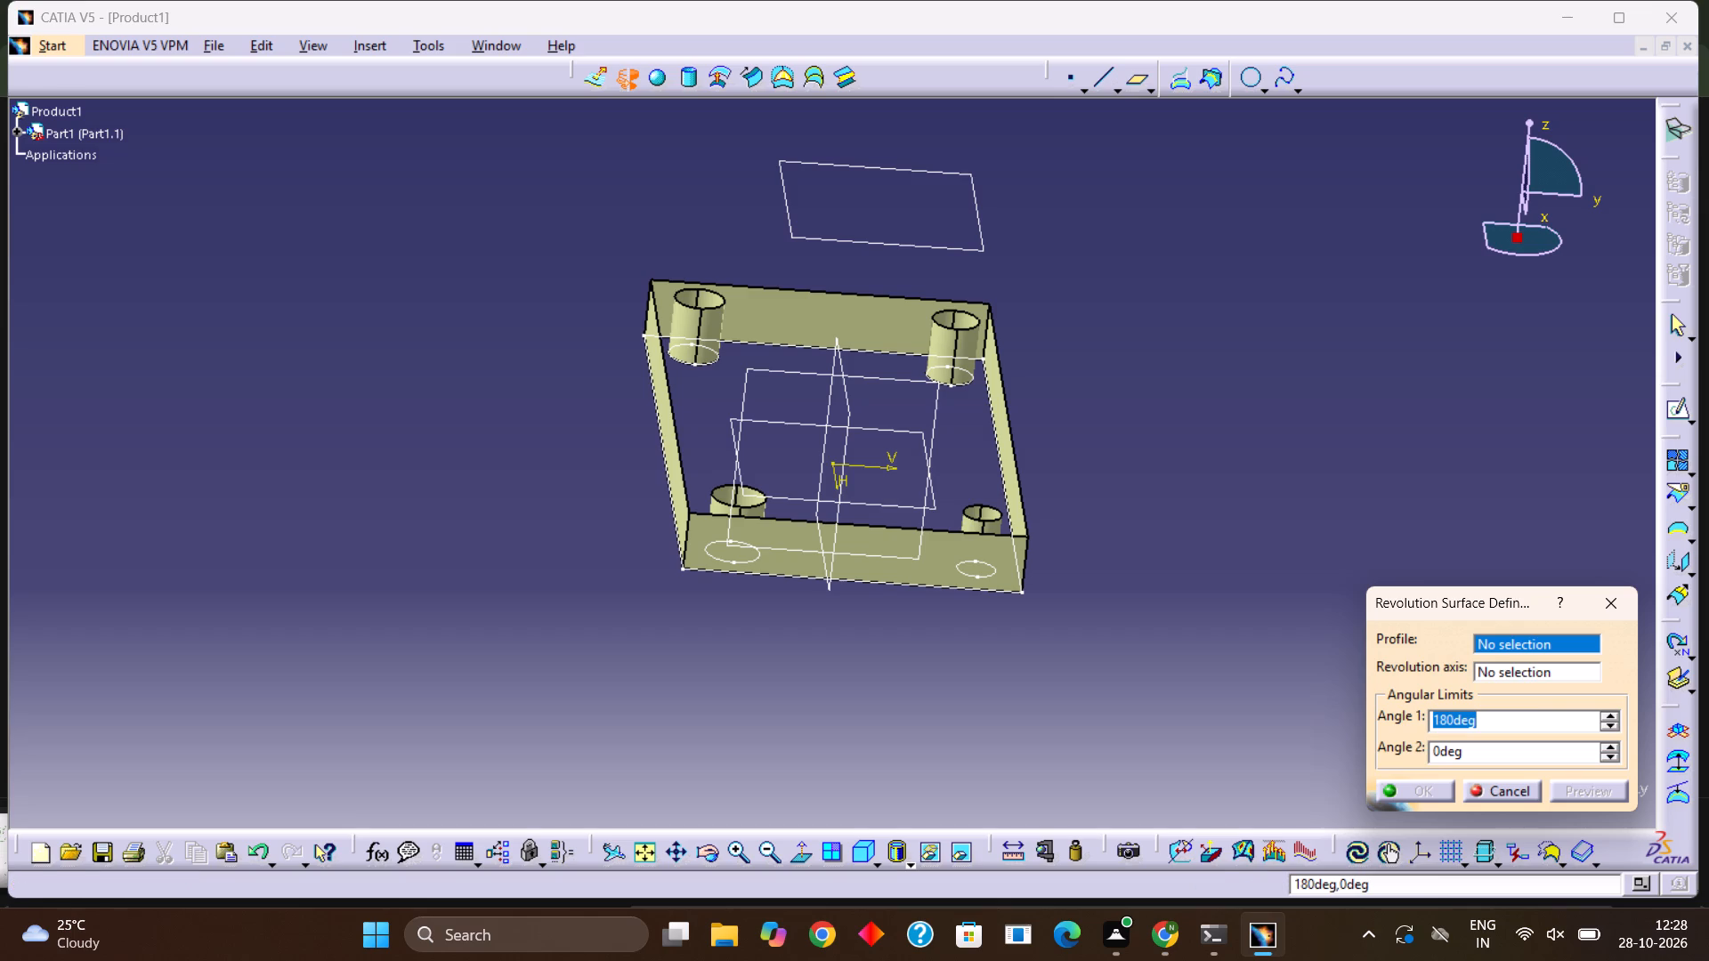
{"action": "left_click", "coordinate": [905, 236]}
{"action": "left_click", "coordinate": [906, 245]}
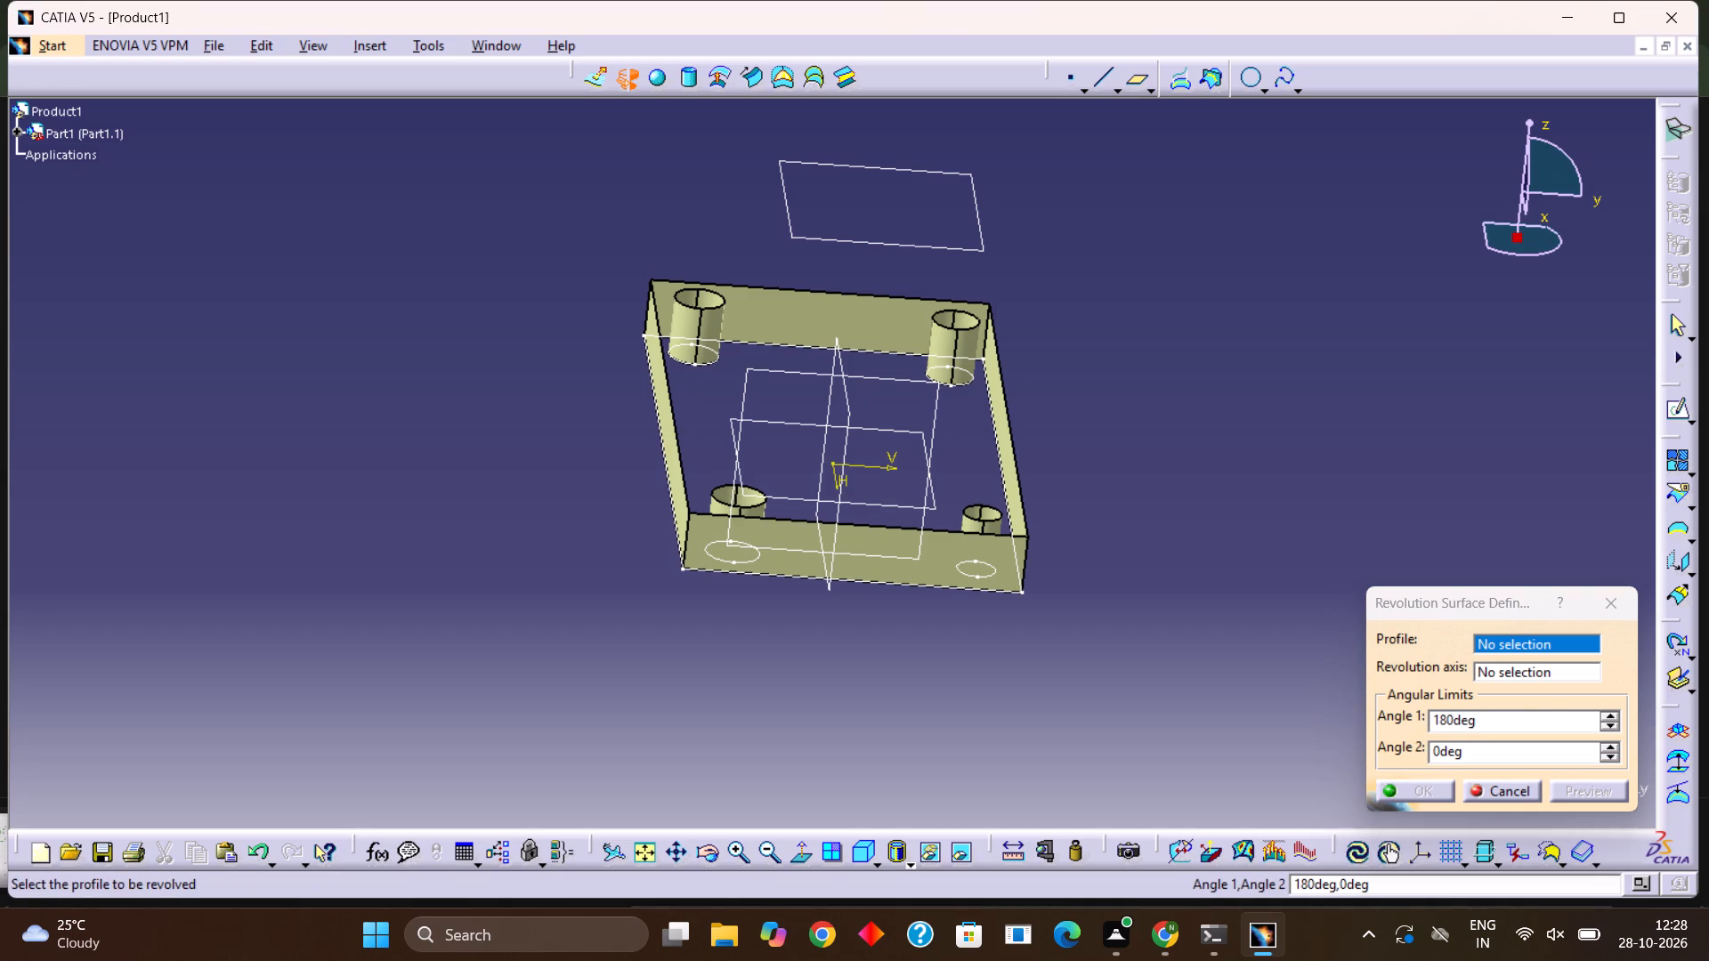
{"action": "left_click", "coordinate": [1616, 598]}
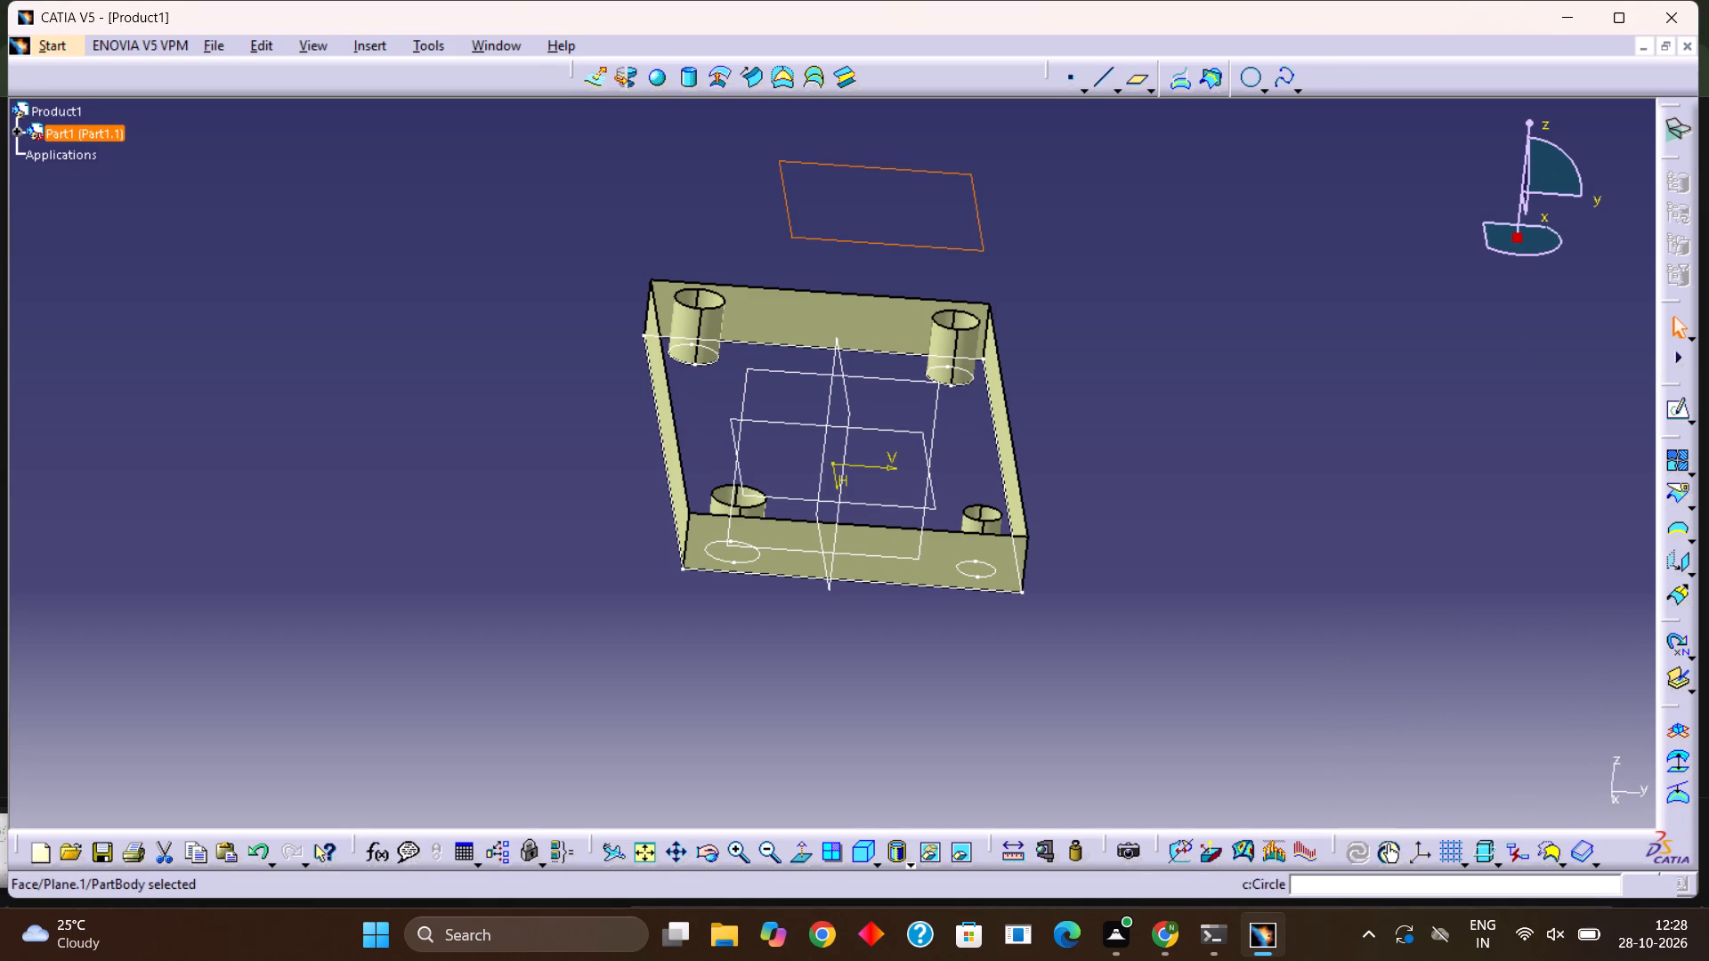
Start a sketch on the offset plane and draw a horizontal line about 100 mm long across the plane outline at about V 39 mm.
{"action": "left_click", "coordinate": [1686, 408]}
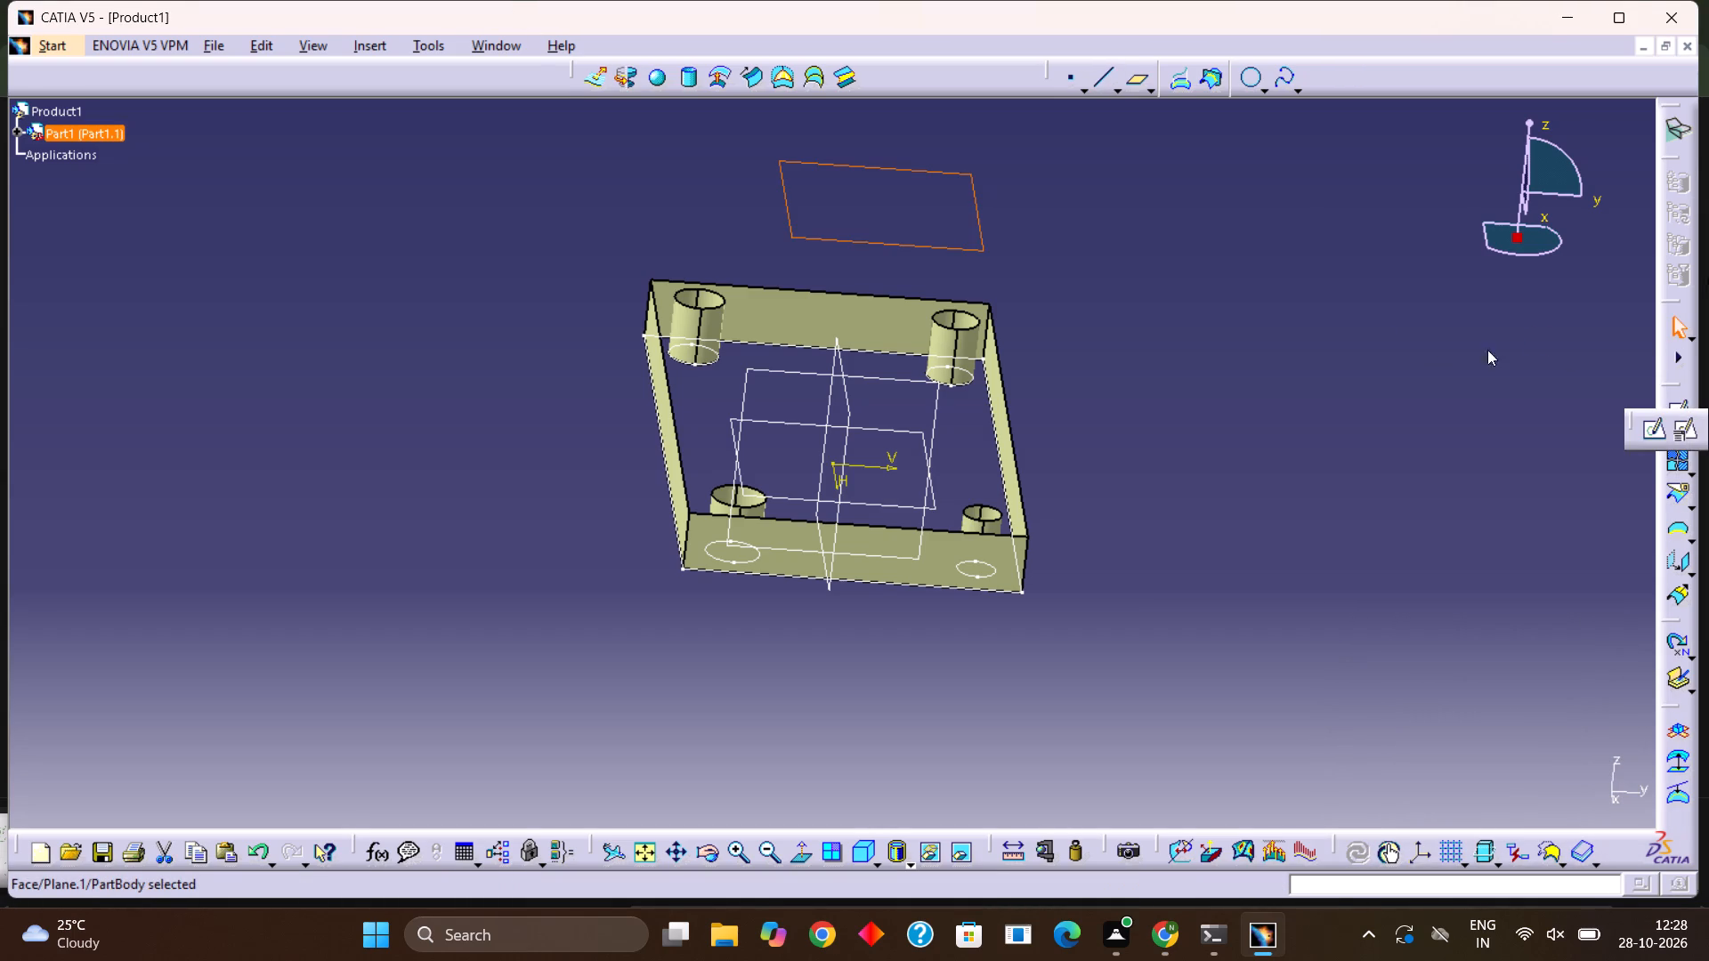
{"action": "left_click", "coordinate": [1650, 430]}
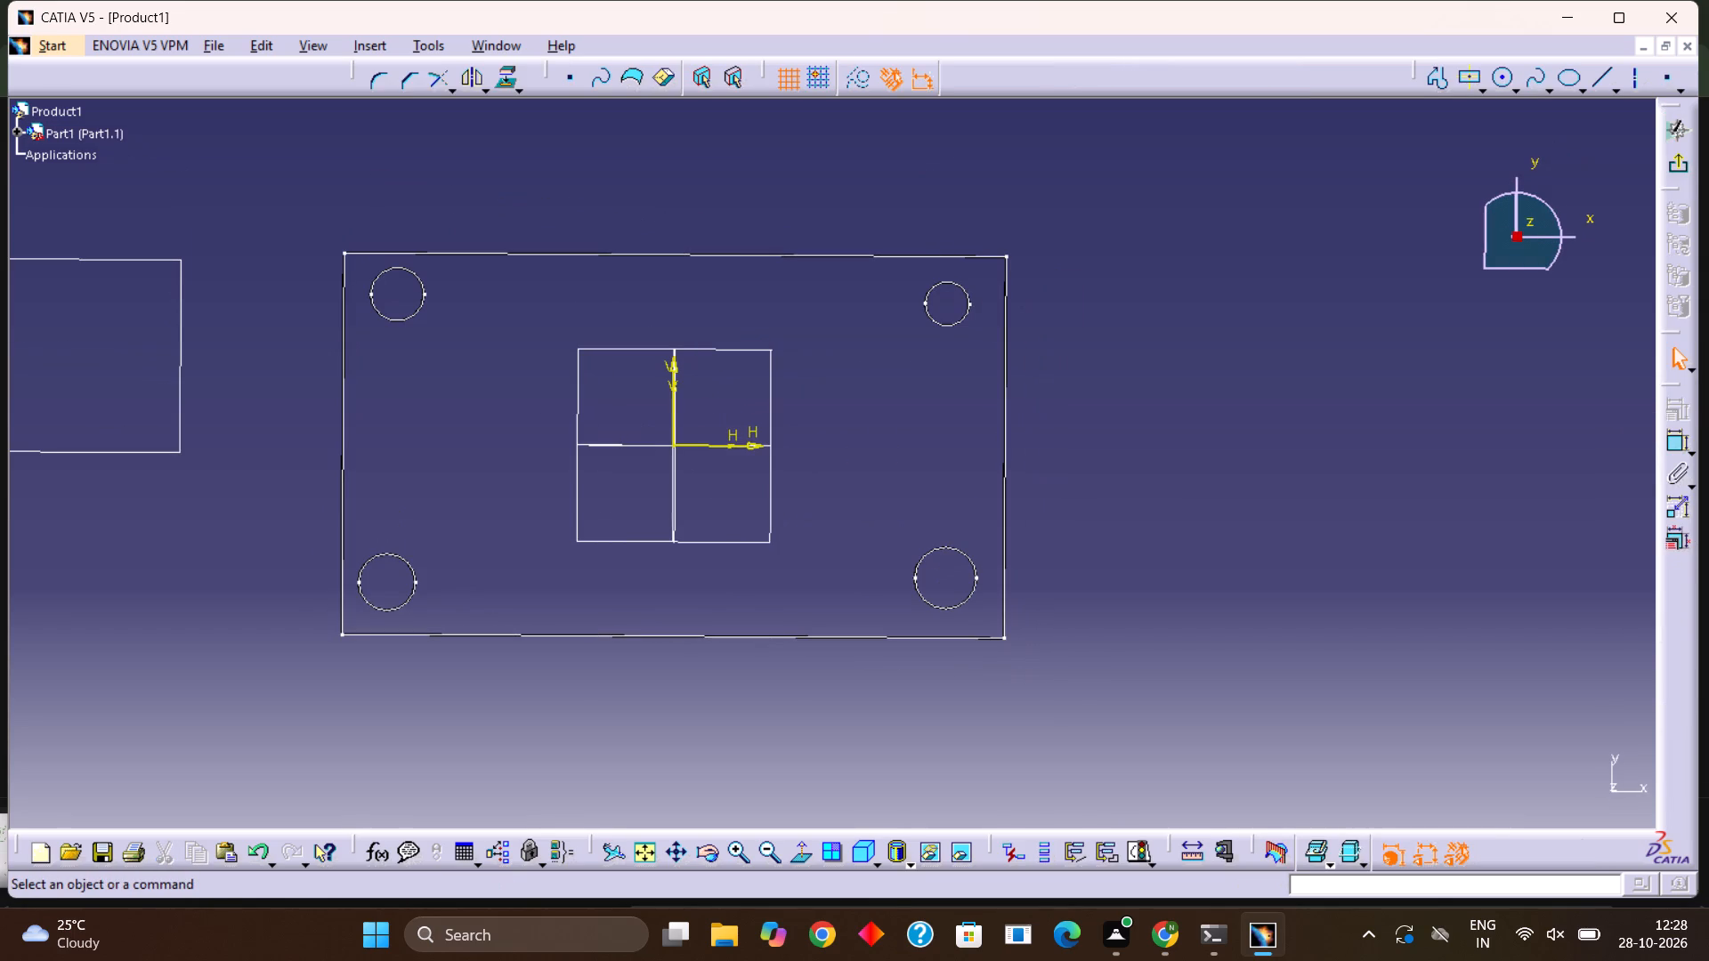
{"action": "right_click_drag", "start_coordinate": [838, 351], "coordinate": [1025, 361]}
{"action": "middle_click_drag", "start_coordinate": [838, 351], "coordinate": [1025, 361]}
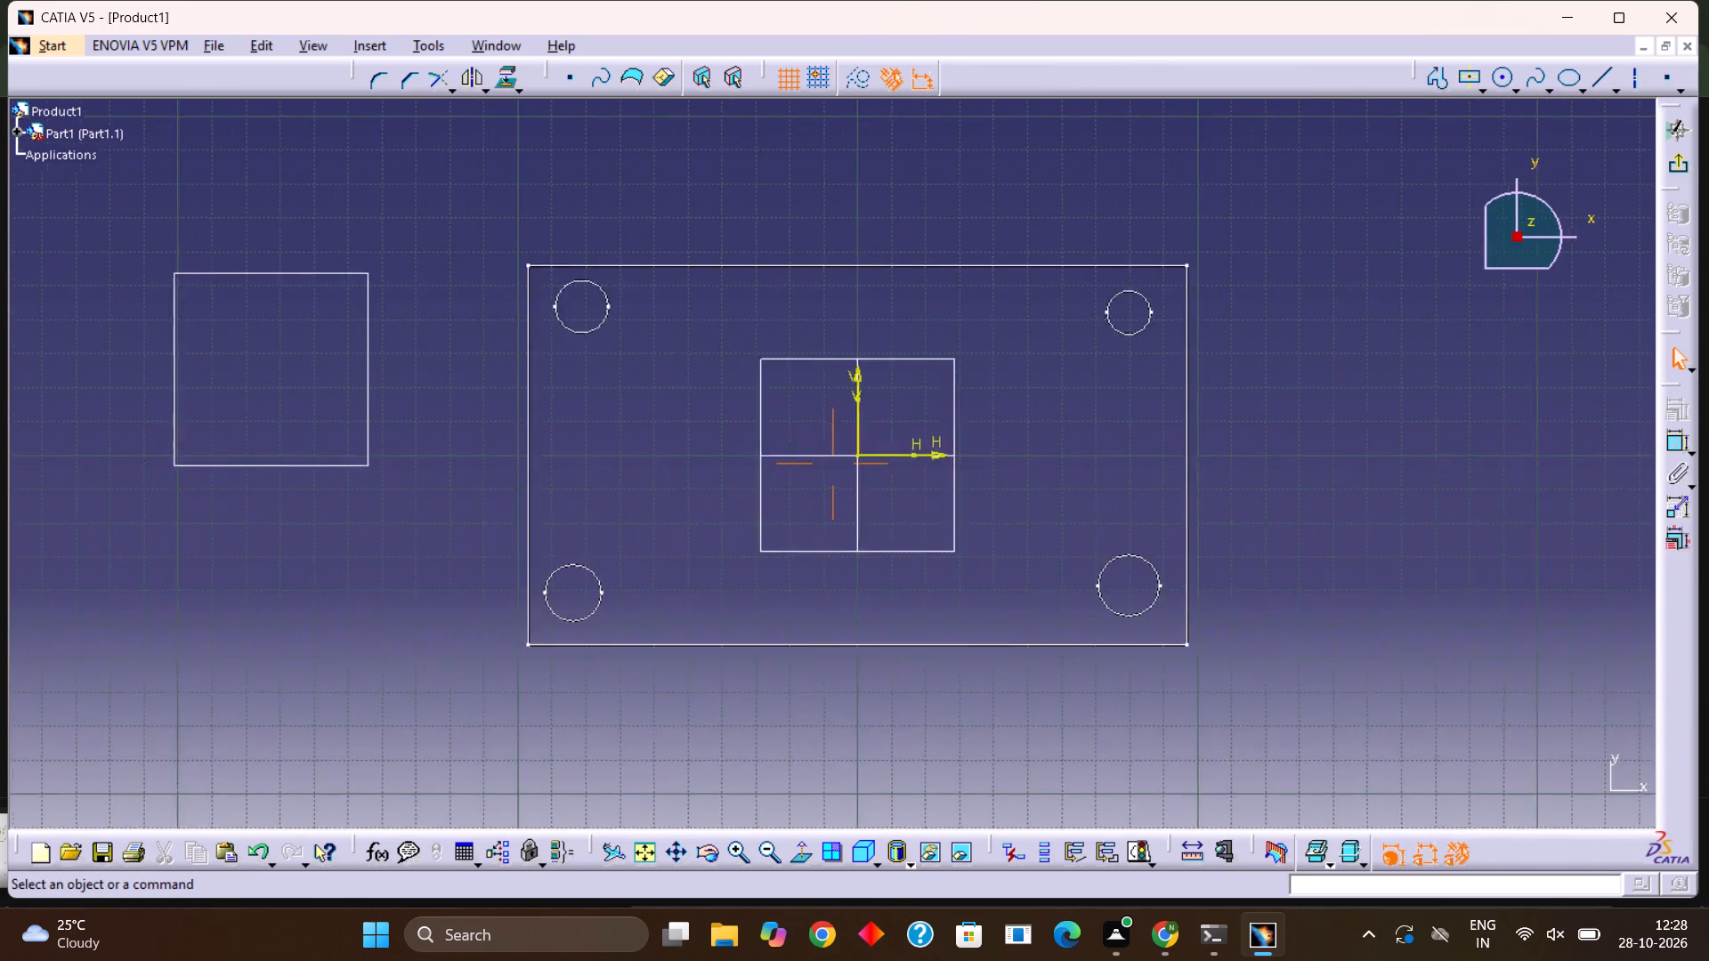
{"action": "middle_click_drag", "start_coordinate": [1025, 361], "coordinate": [1182, 369]}
{"action": "right_click_drag", "start_coordinate": [1025, 361], "coordinate": [1182, 369]}
{"action": "left_click", "coordinate": [1601, 77]}
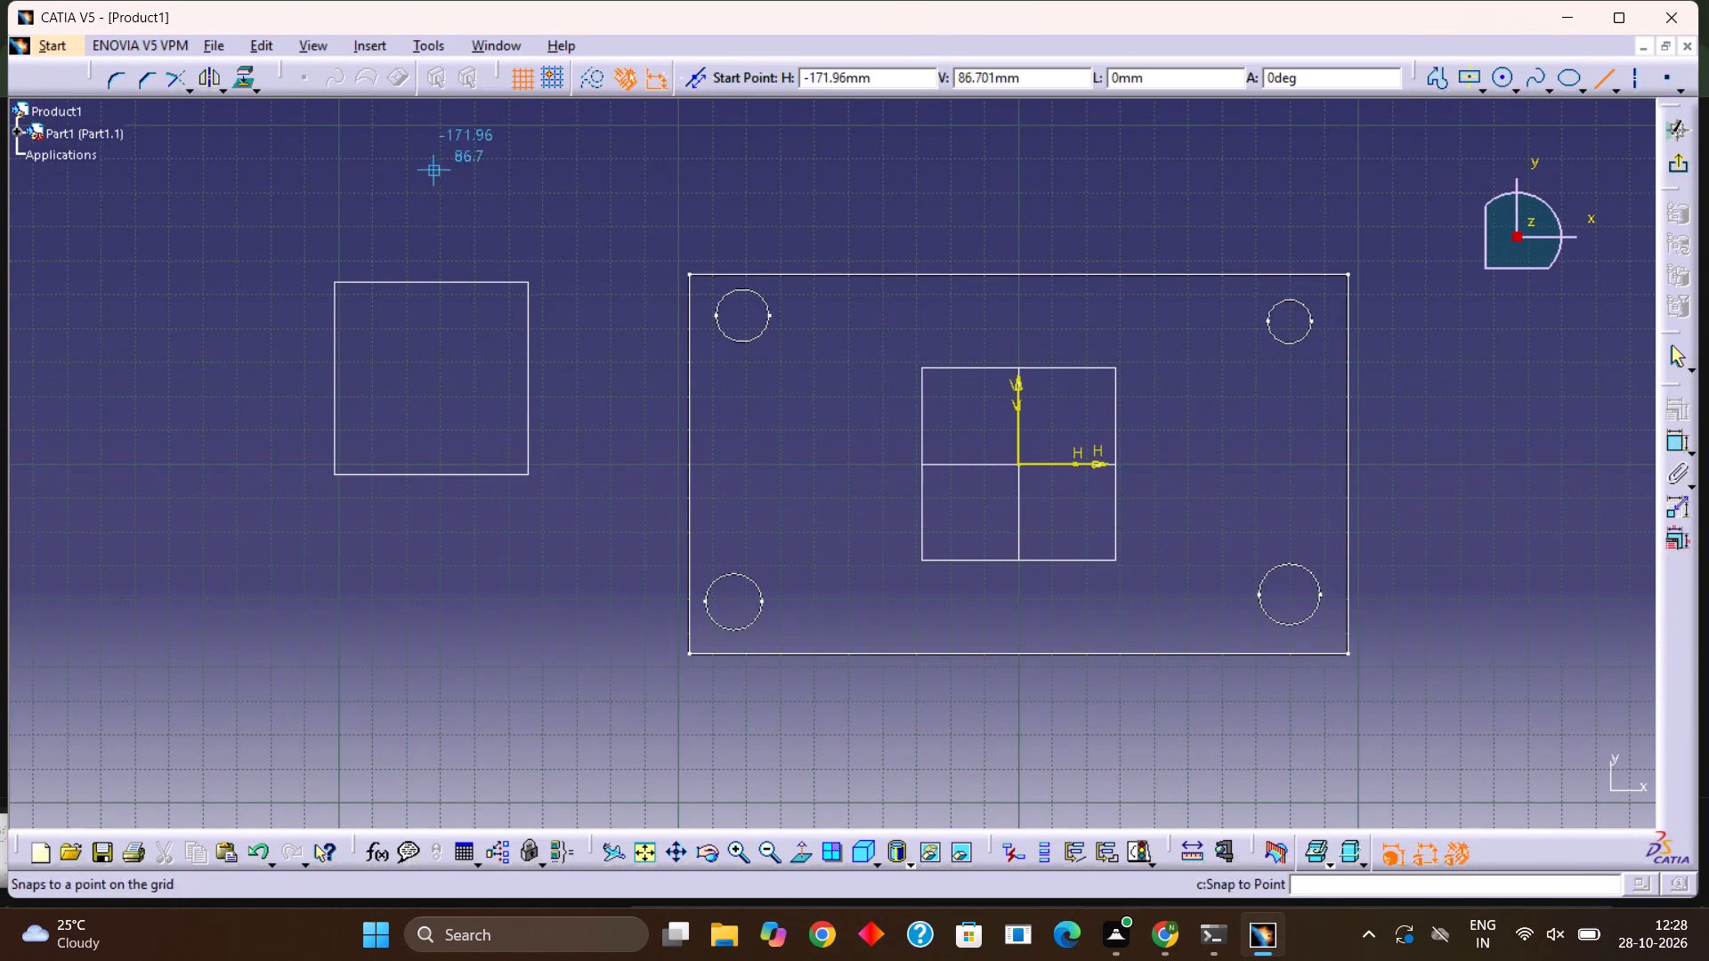
{"action": "left_click_drag", "start_coordinate": [243, 331], "coordinate": [266, 347]}
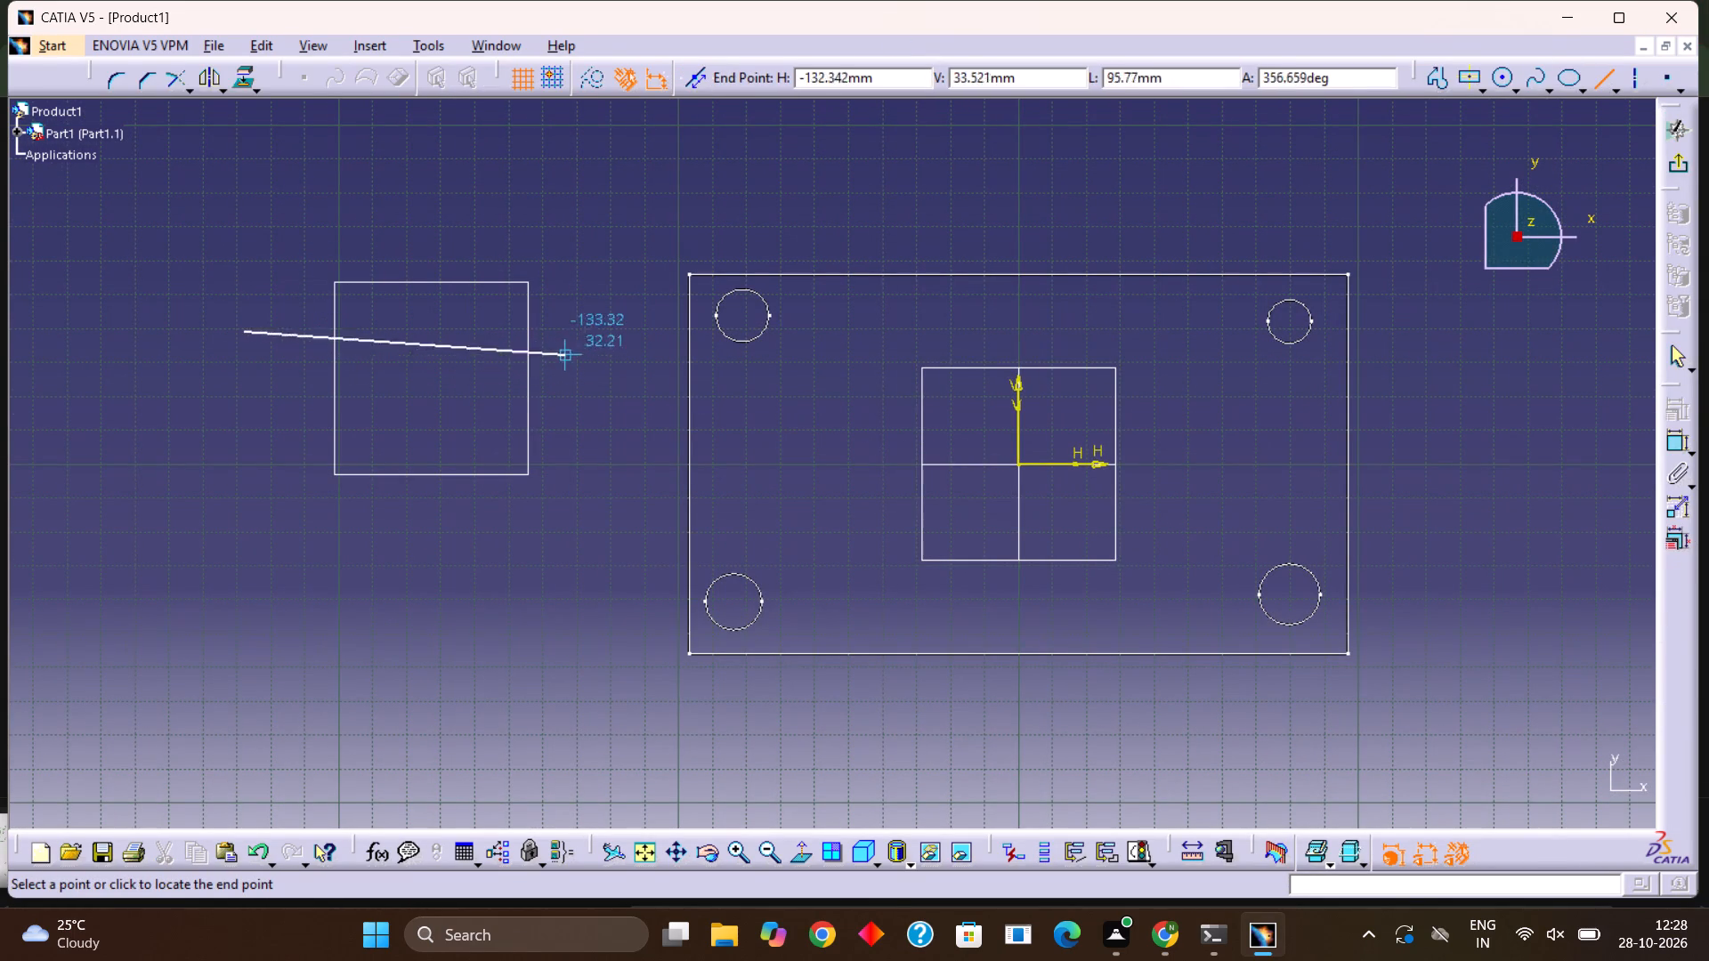
{"action": "left_click", "coordinate": [591, 335]}
Draw a second horizontal line about 100 mm long below the first at about V 3 mm, and finish the sketch.
{"action": "left_click", "coordinate": [1601, 77]}
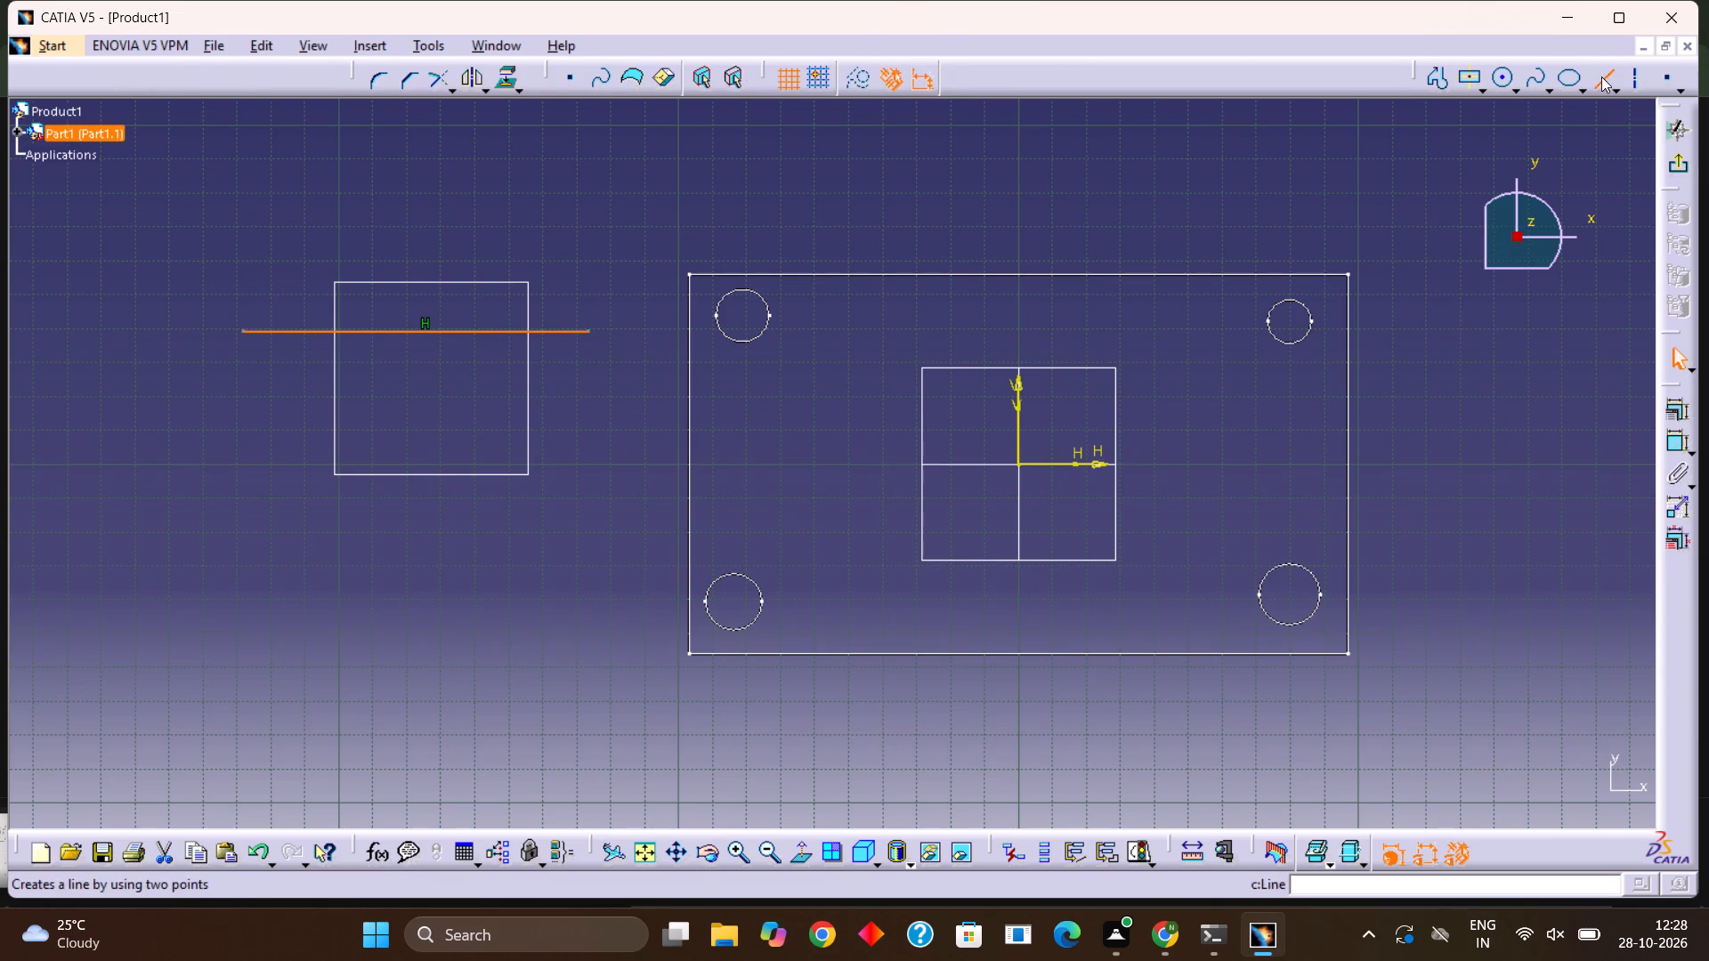
{"action": "left_click_drag", "start_coordinate": [242, 456], "coordinate": [561, 477]}
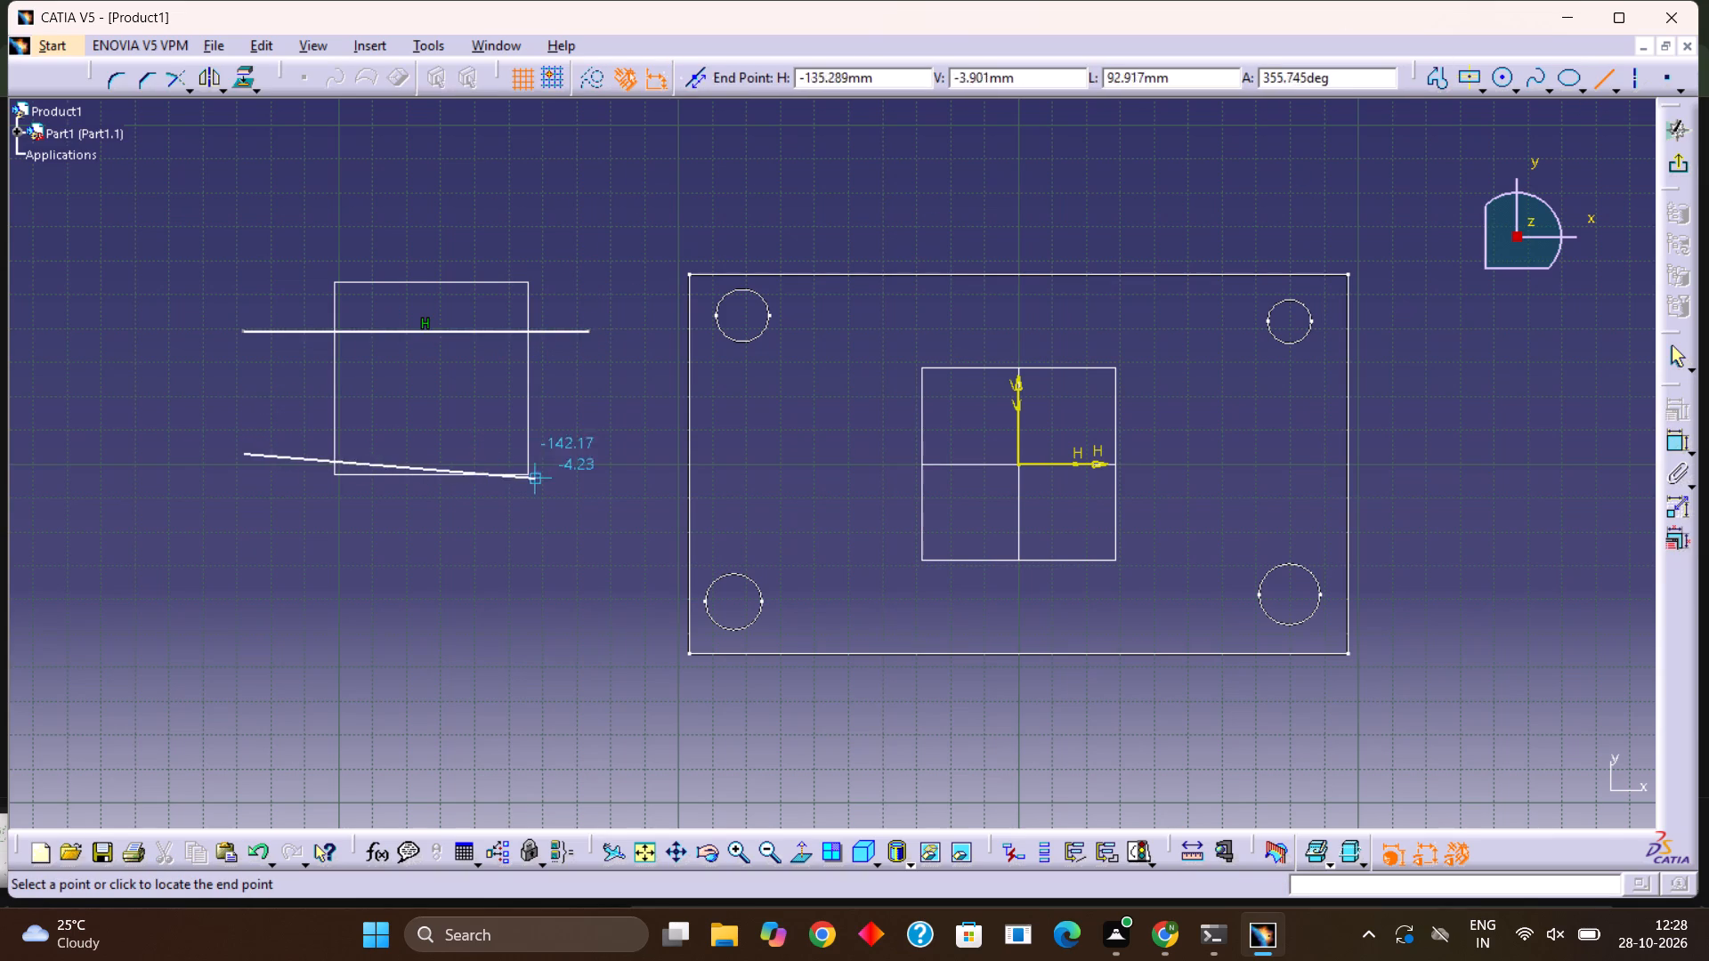
{"action": "left_click_drag", "start_coordinate": [561, 477], "coordinate": [579, 455]}
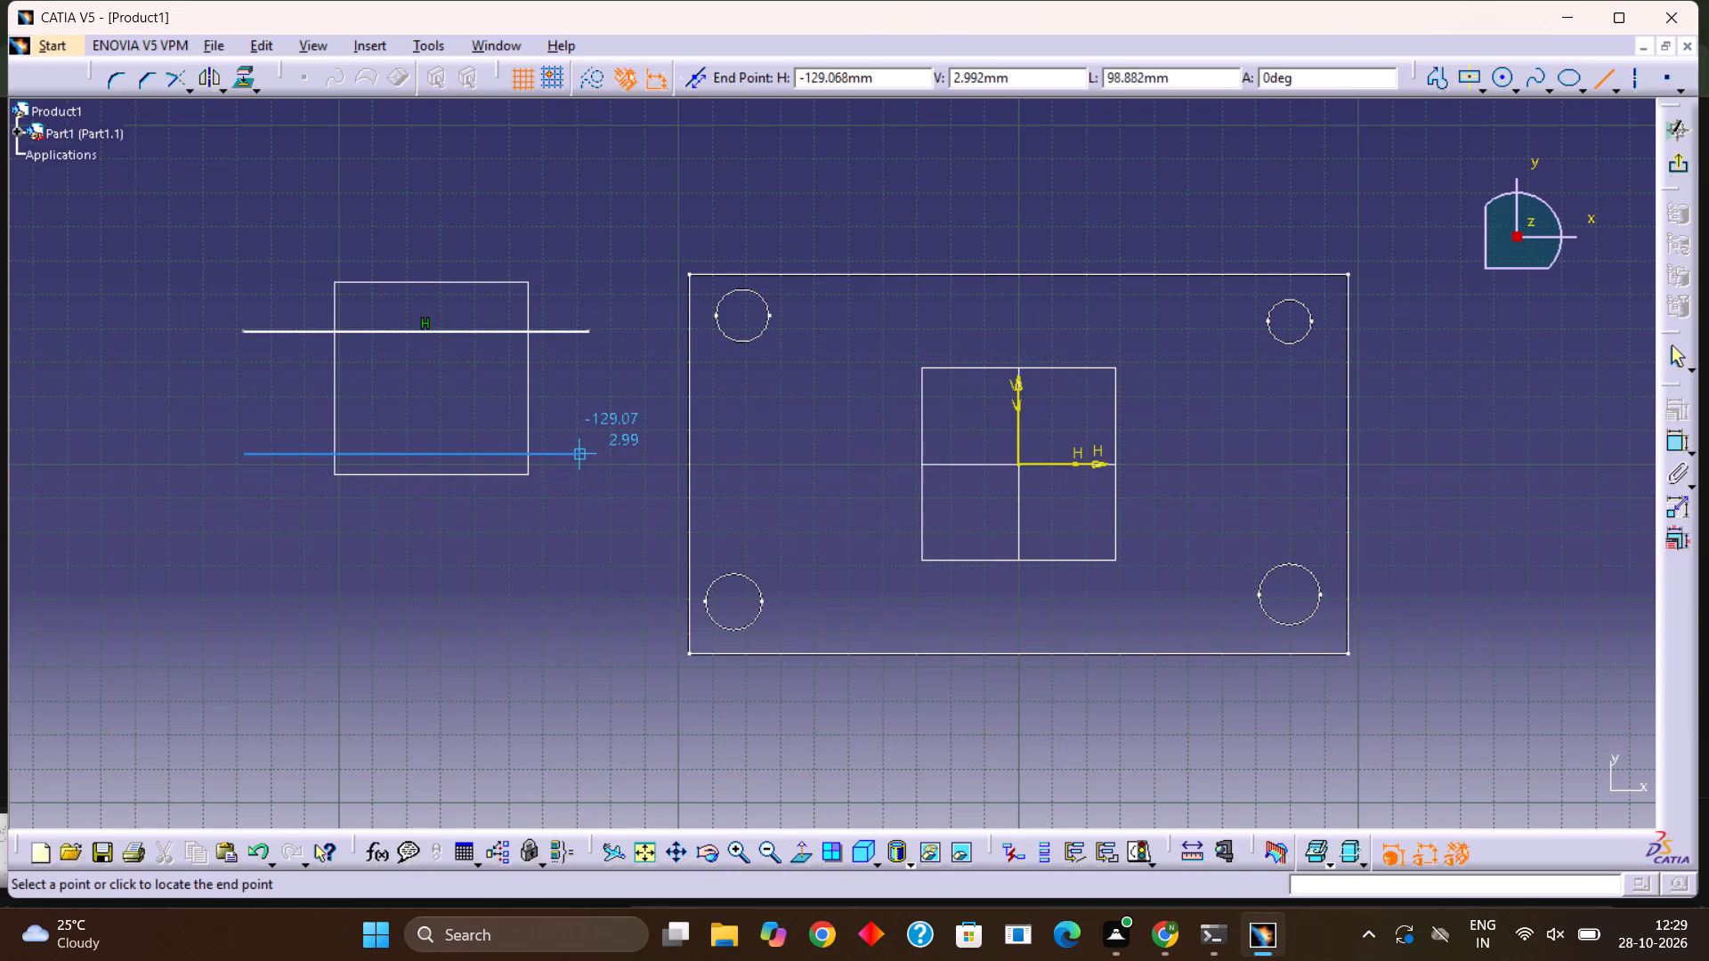
{"action": "left_click_drag", "start_coordinate": [579, 455], "coordinate": [586, 454]}
{"action": "left_click", "coordinate": [586, 454]}
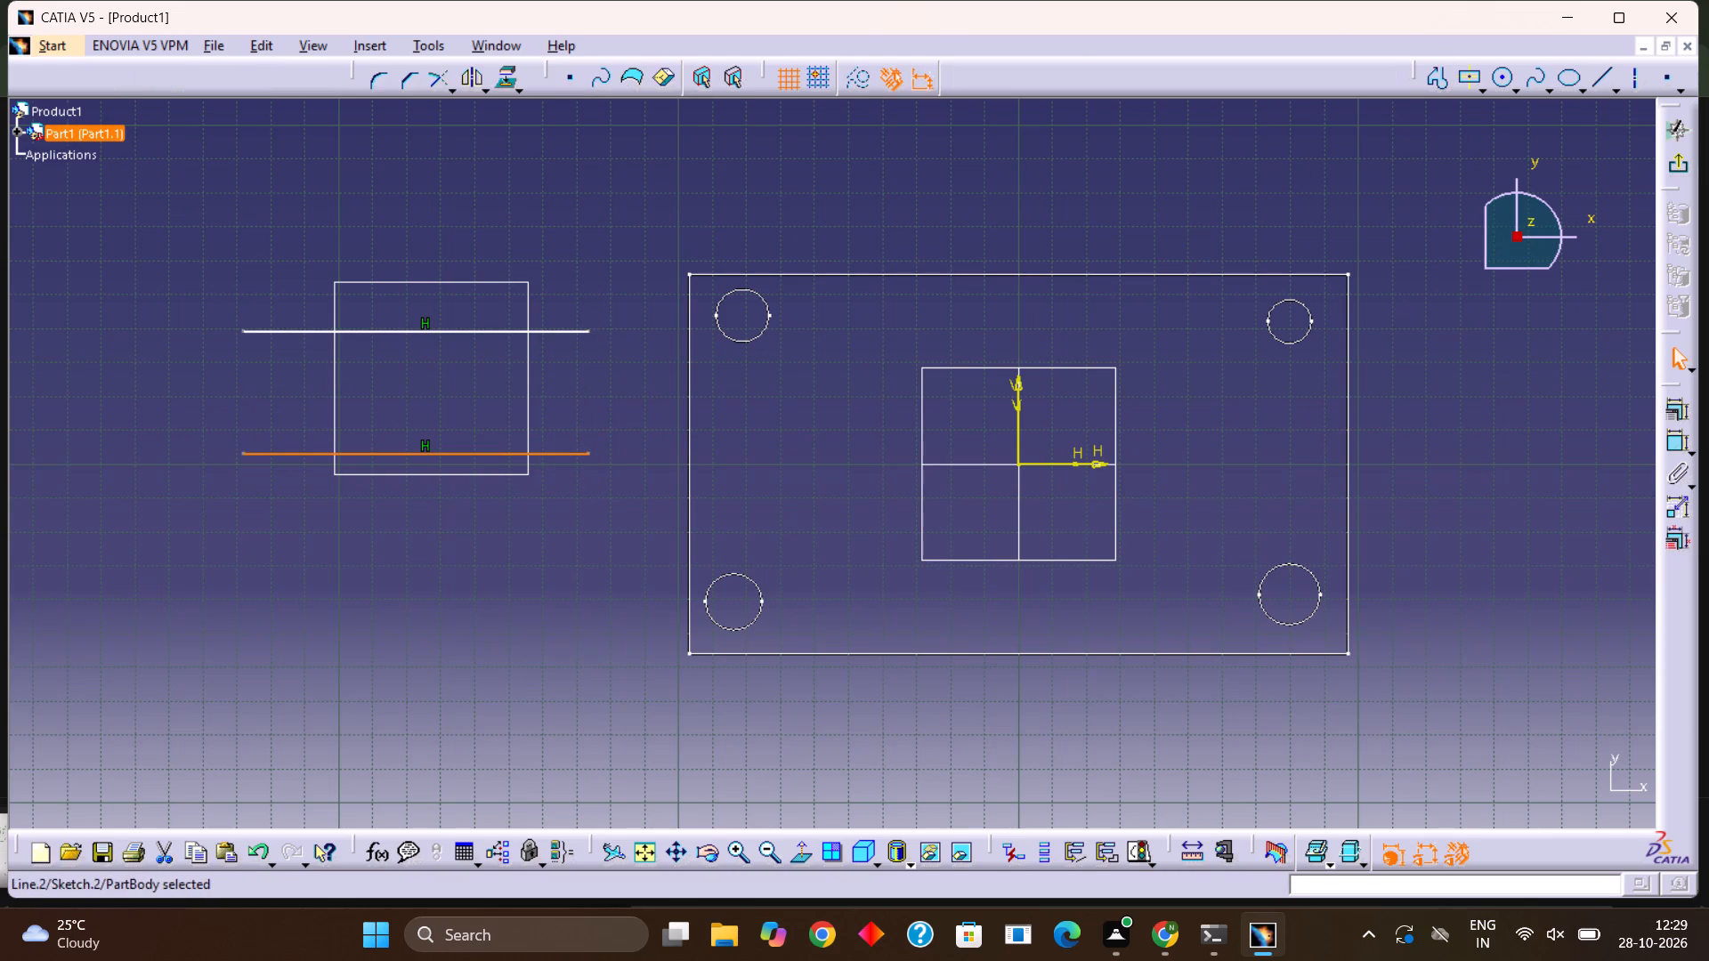
{"action": "left_click", "coordinate": [1669, 158]}
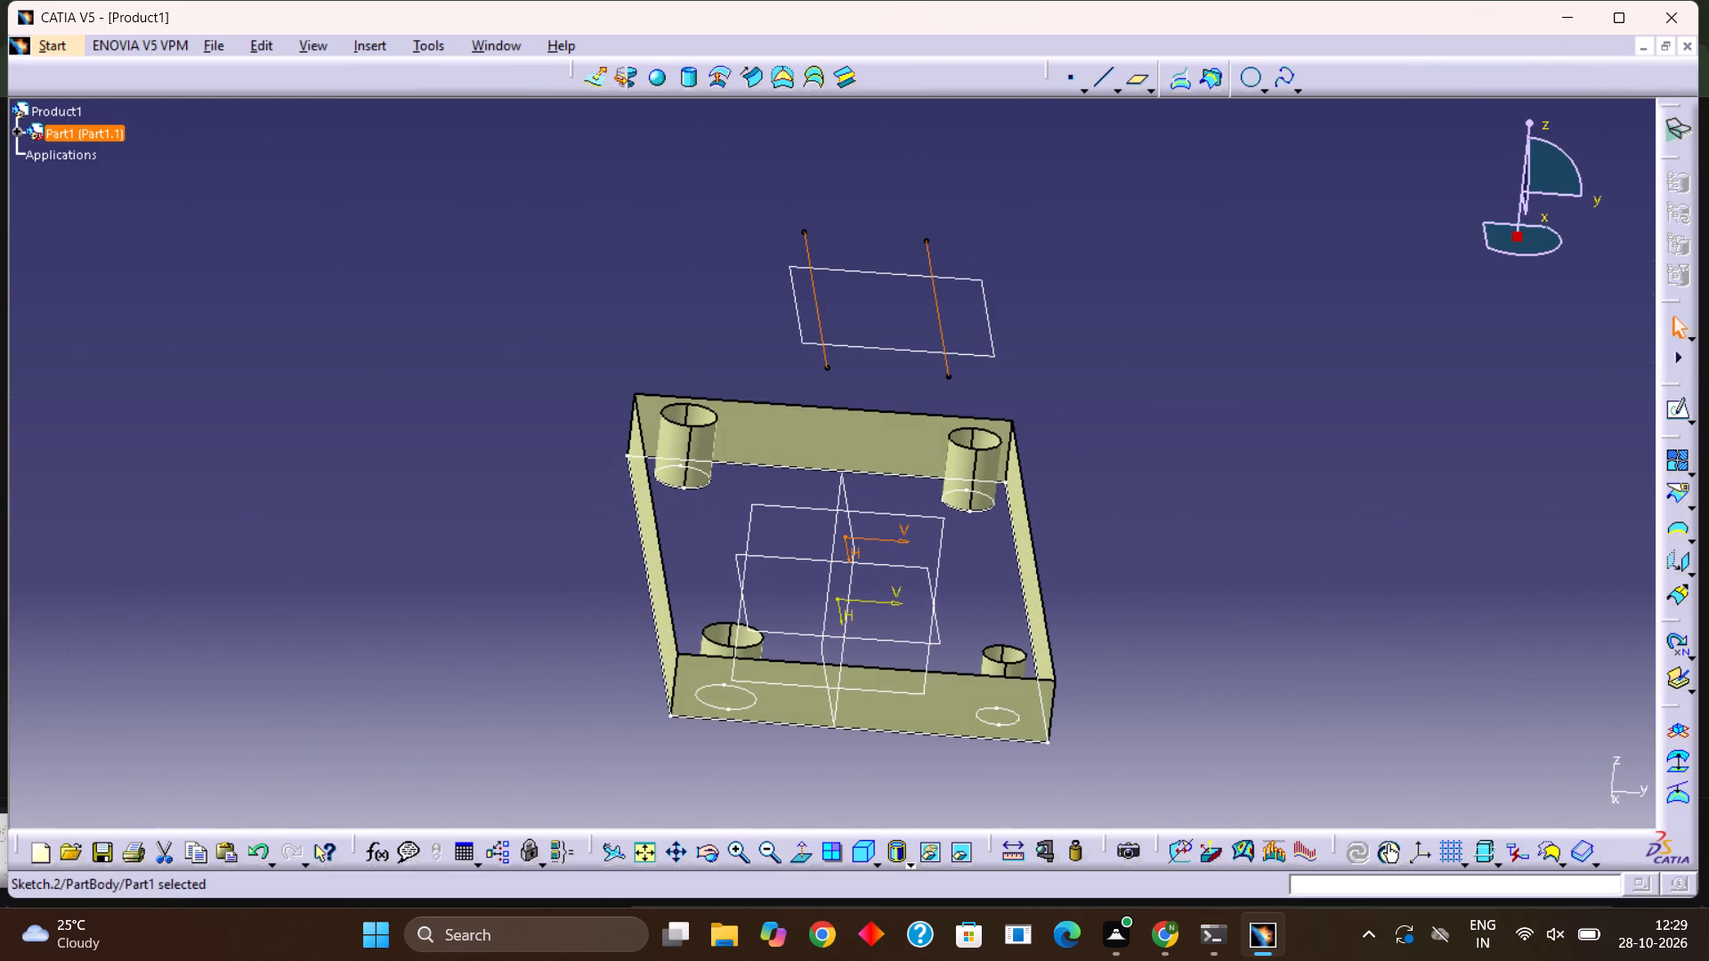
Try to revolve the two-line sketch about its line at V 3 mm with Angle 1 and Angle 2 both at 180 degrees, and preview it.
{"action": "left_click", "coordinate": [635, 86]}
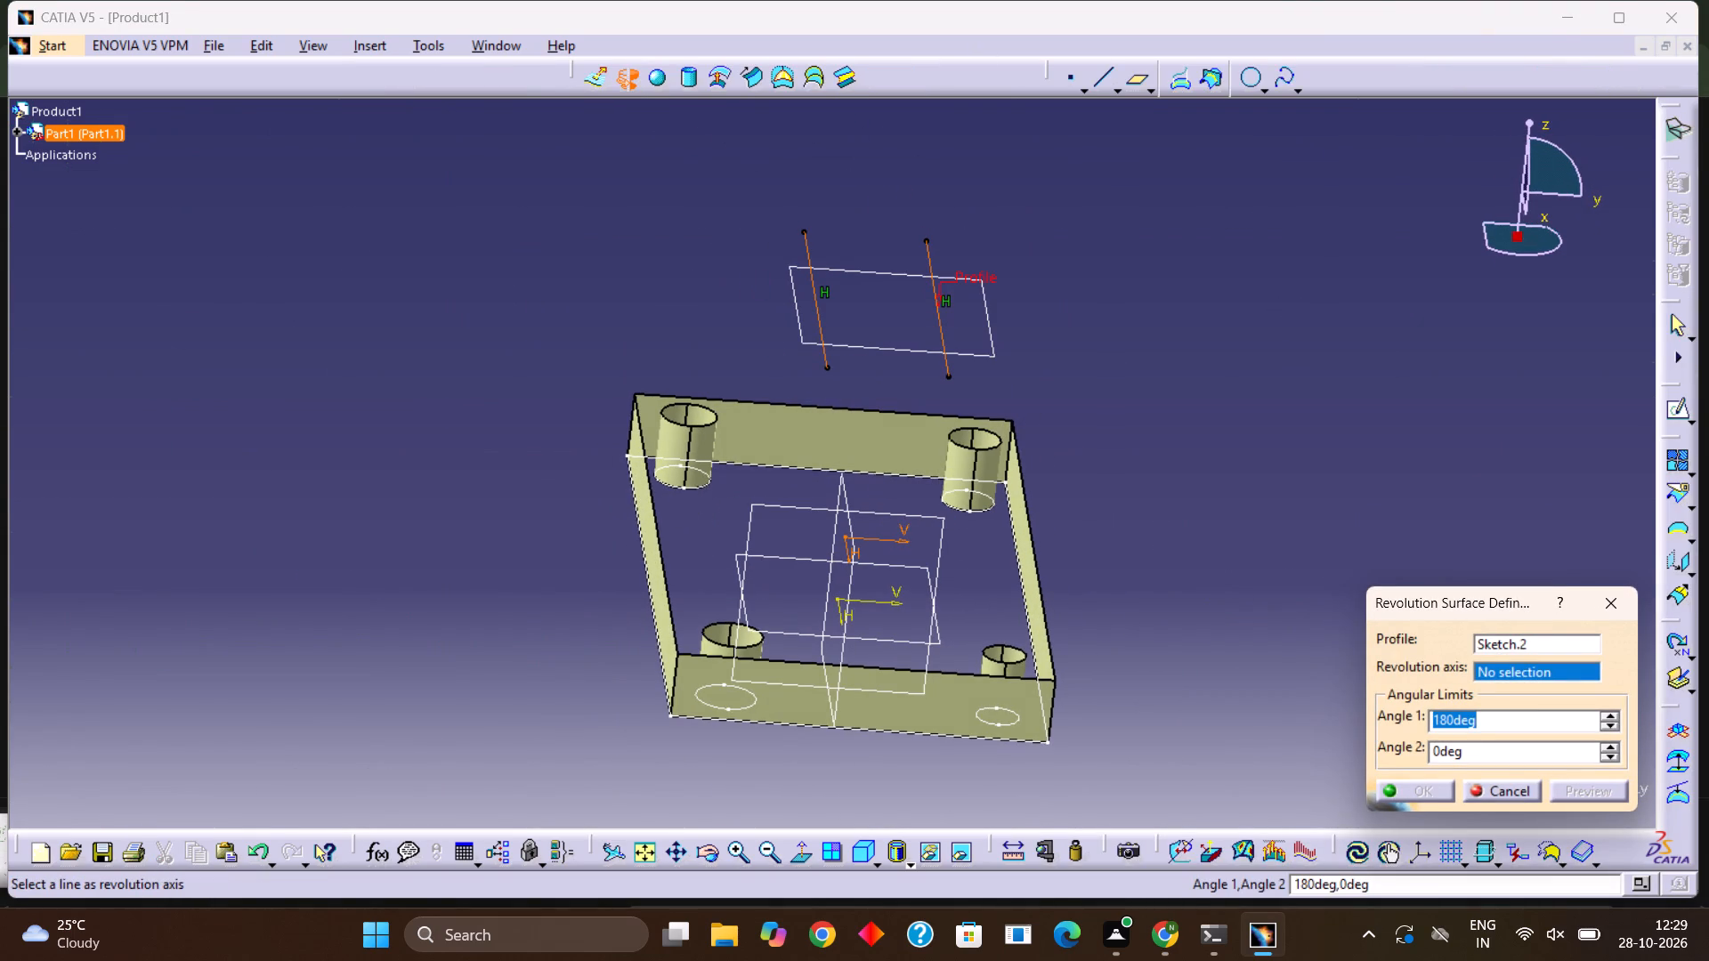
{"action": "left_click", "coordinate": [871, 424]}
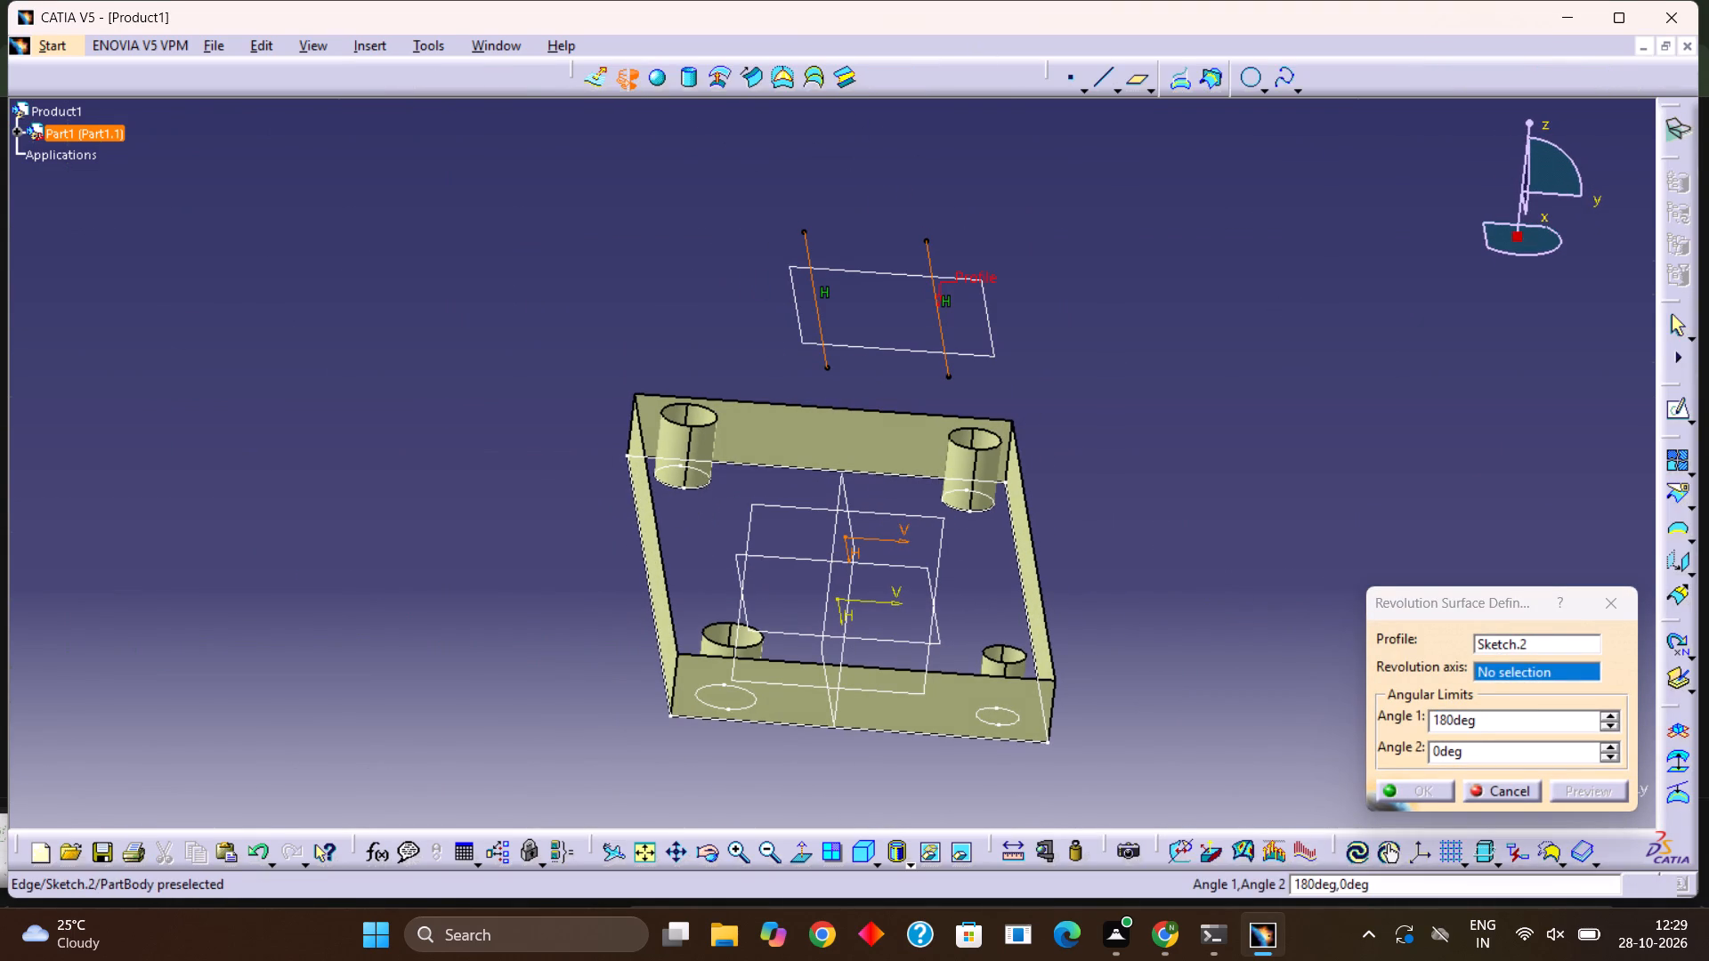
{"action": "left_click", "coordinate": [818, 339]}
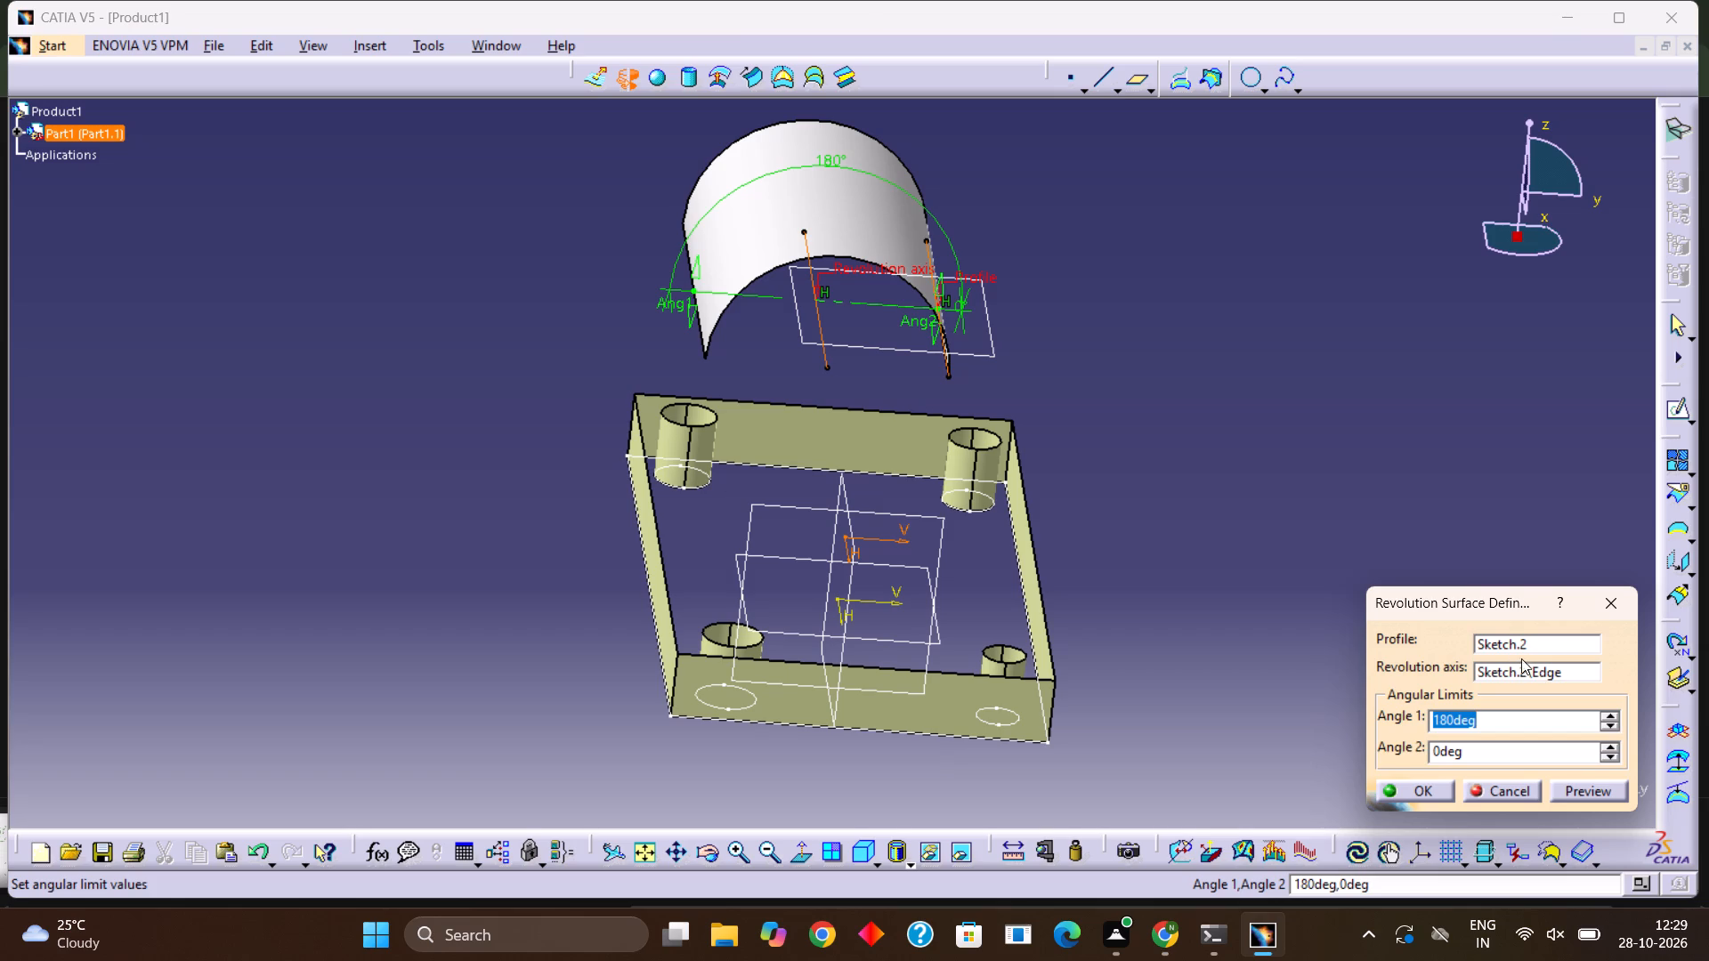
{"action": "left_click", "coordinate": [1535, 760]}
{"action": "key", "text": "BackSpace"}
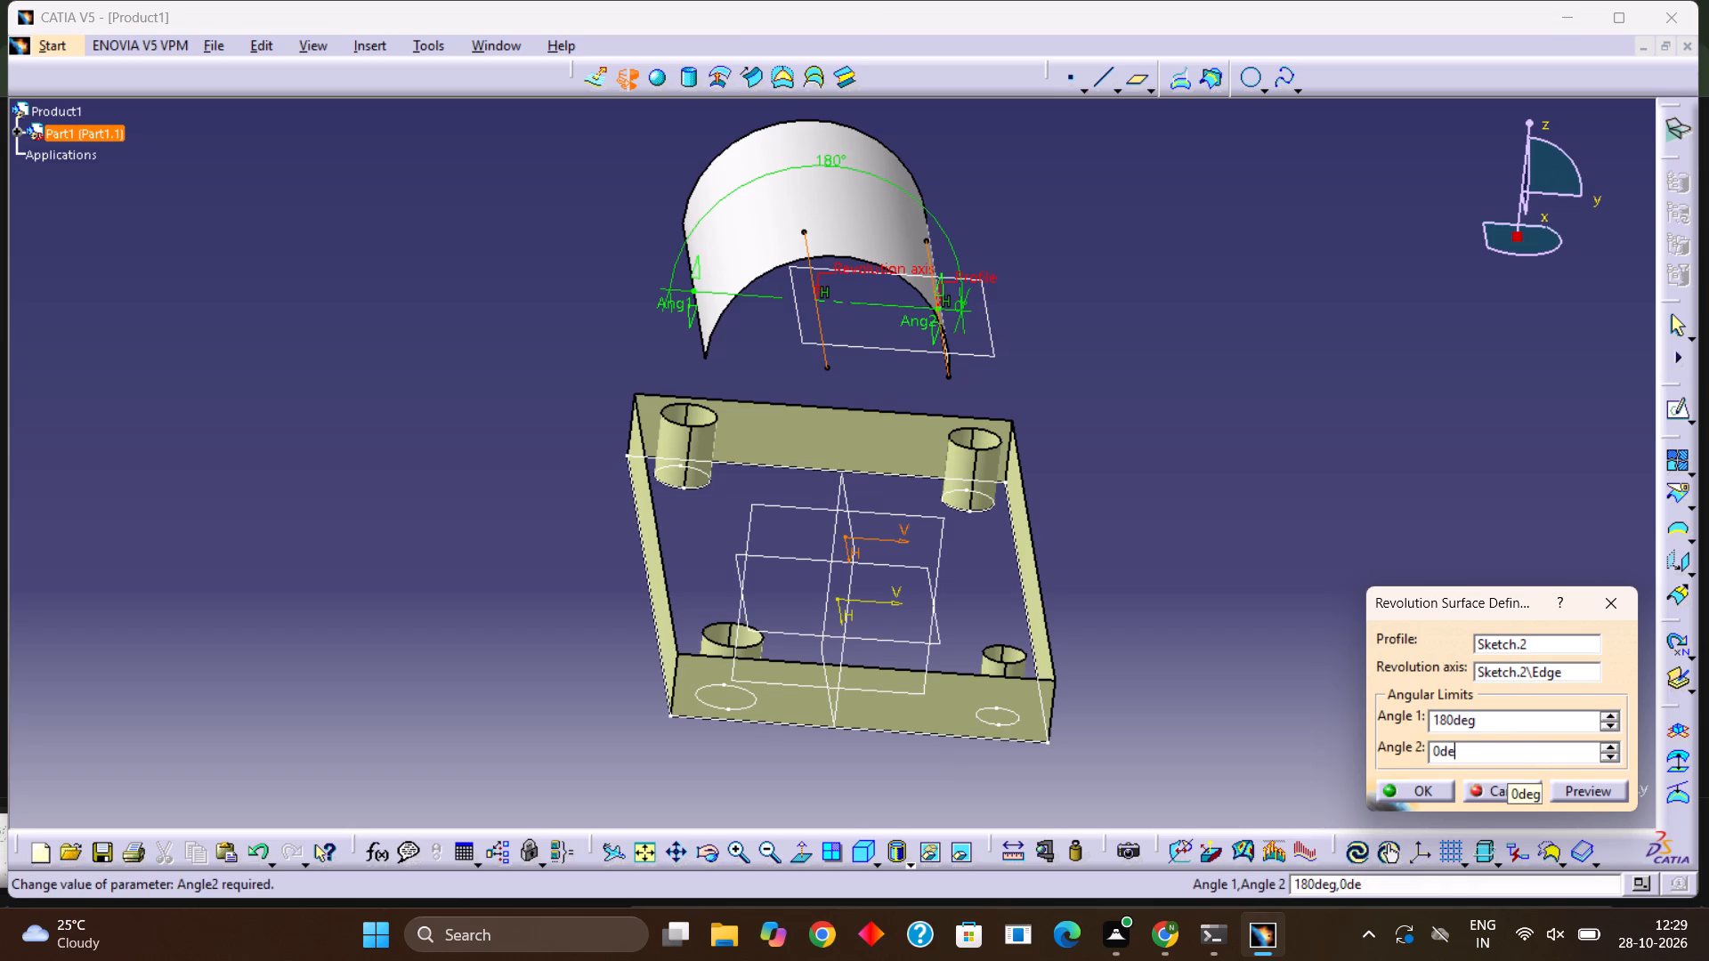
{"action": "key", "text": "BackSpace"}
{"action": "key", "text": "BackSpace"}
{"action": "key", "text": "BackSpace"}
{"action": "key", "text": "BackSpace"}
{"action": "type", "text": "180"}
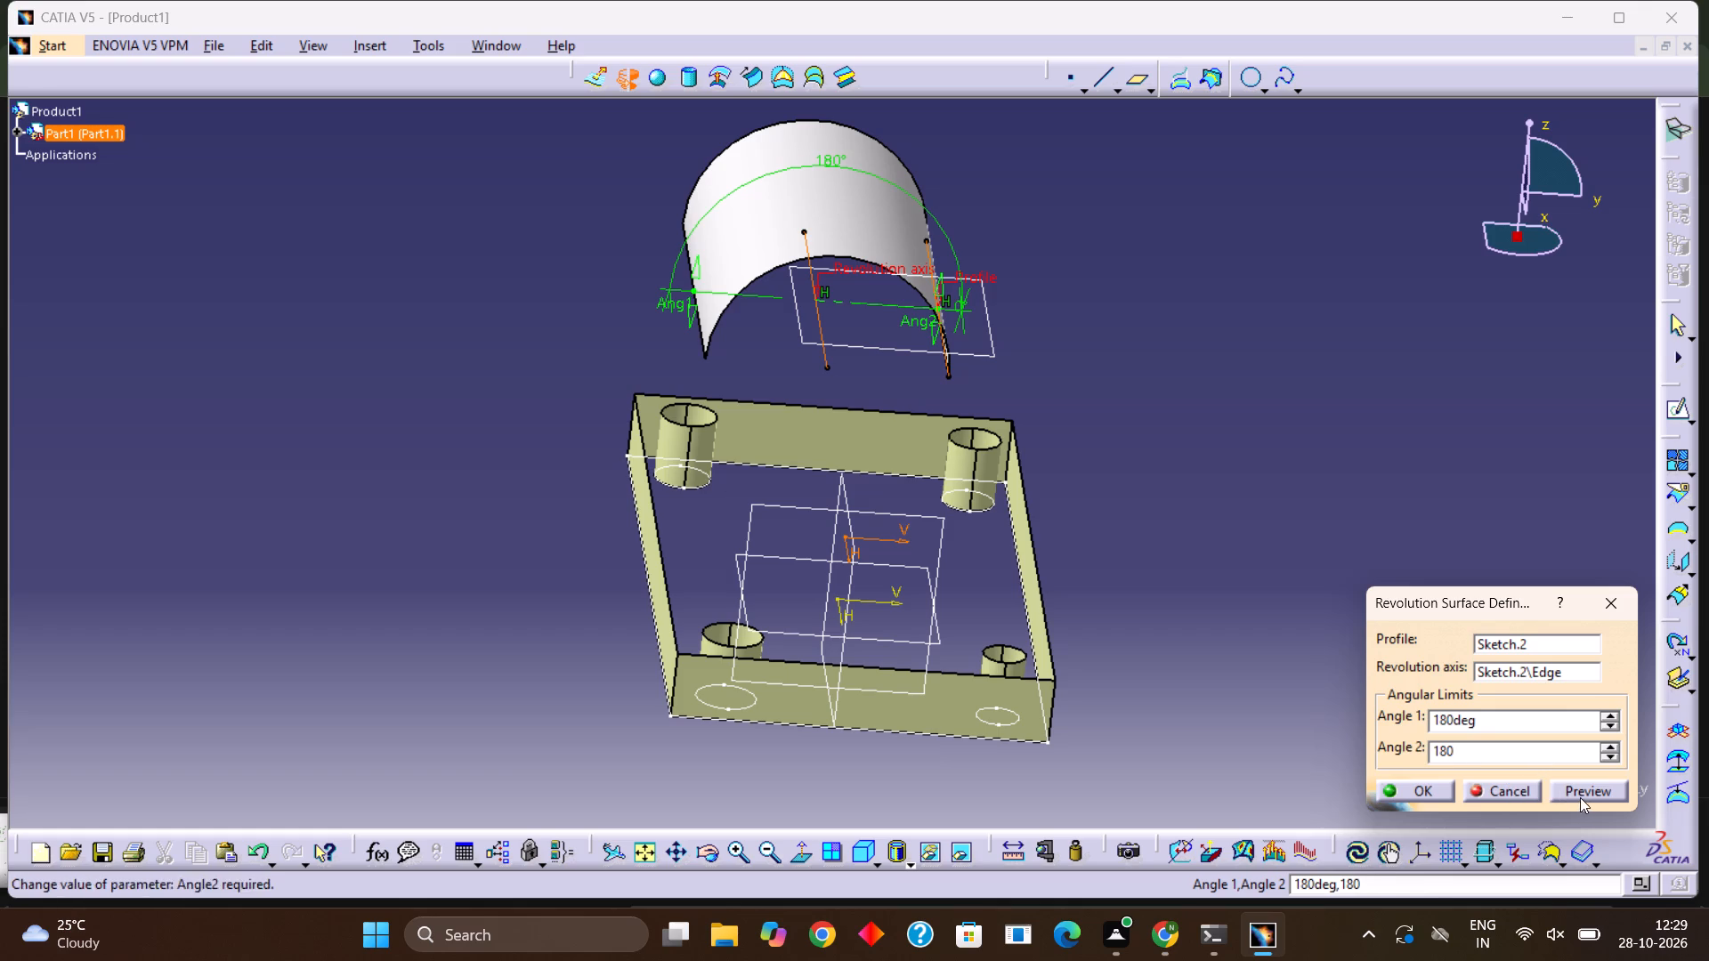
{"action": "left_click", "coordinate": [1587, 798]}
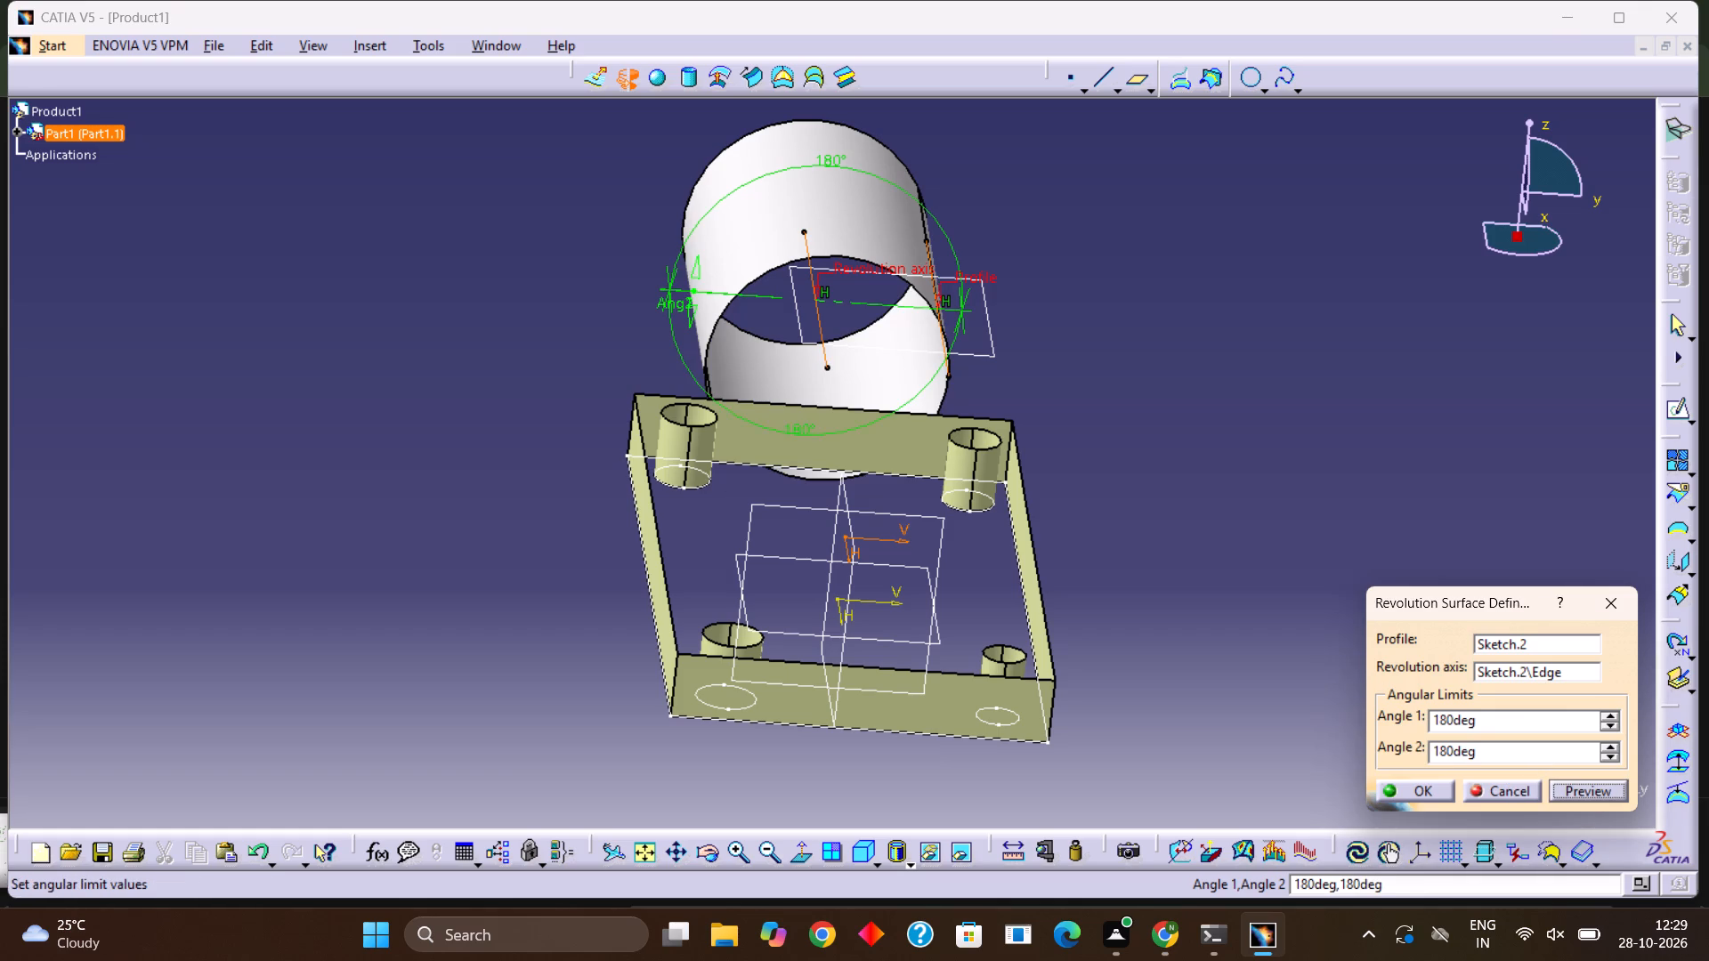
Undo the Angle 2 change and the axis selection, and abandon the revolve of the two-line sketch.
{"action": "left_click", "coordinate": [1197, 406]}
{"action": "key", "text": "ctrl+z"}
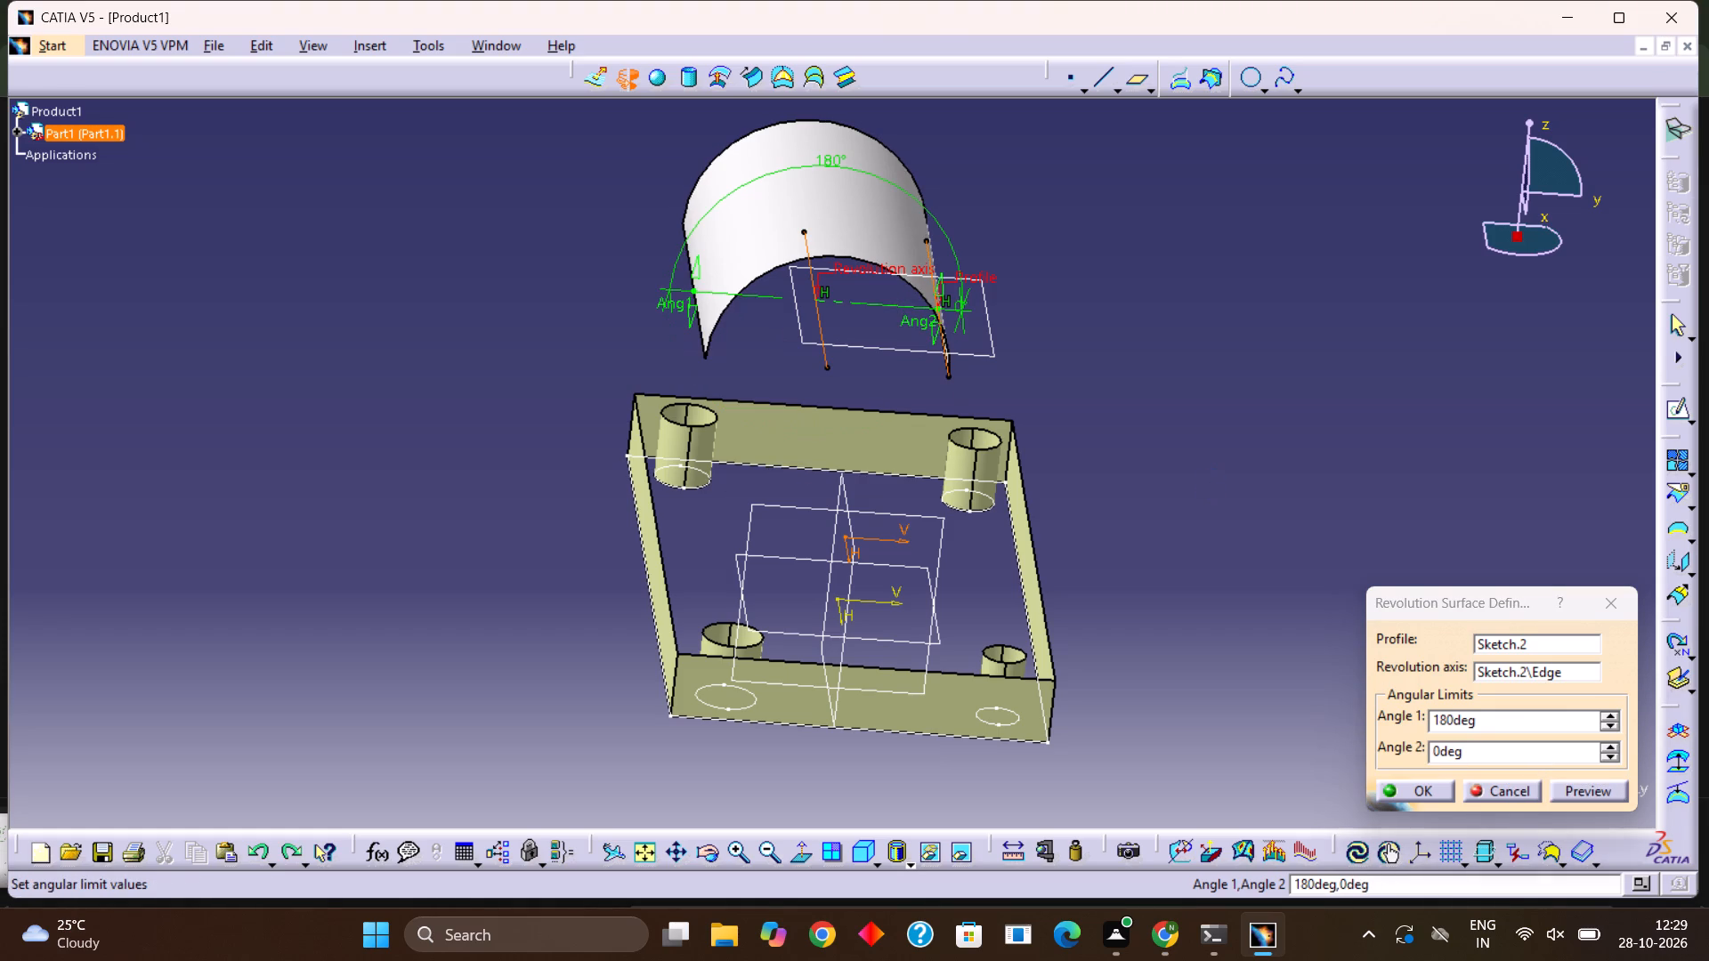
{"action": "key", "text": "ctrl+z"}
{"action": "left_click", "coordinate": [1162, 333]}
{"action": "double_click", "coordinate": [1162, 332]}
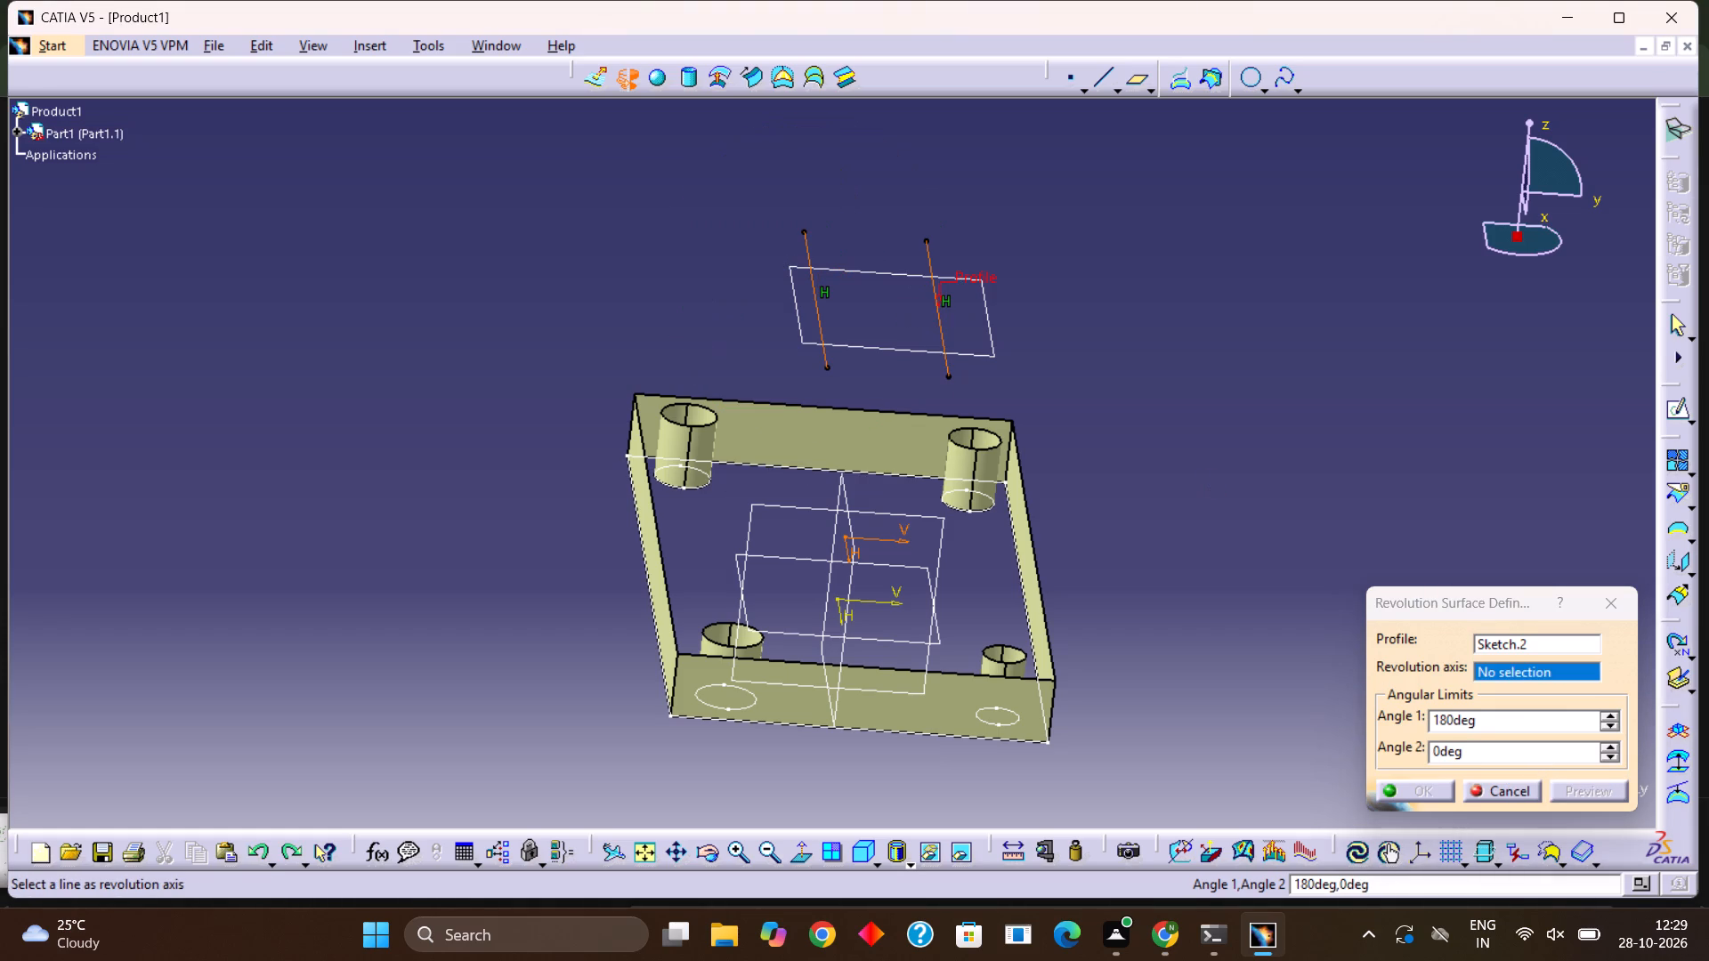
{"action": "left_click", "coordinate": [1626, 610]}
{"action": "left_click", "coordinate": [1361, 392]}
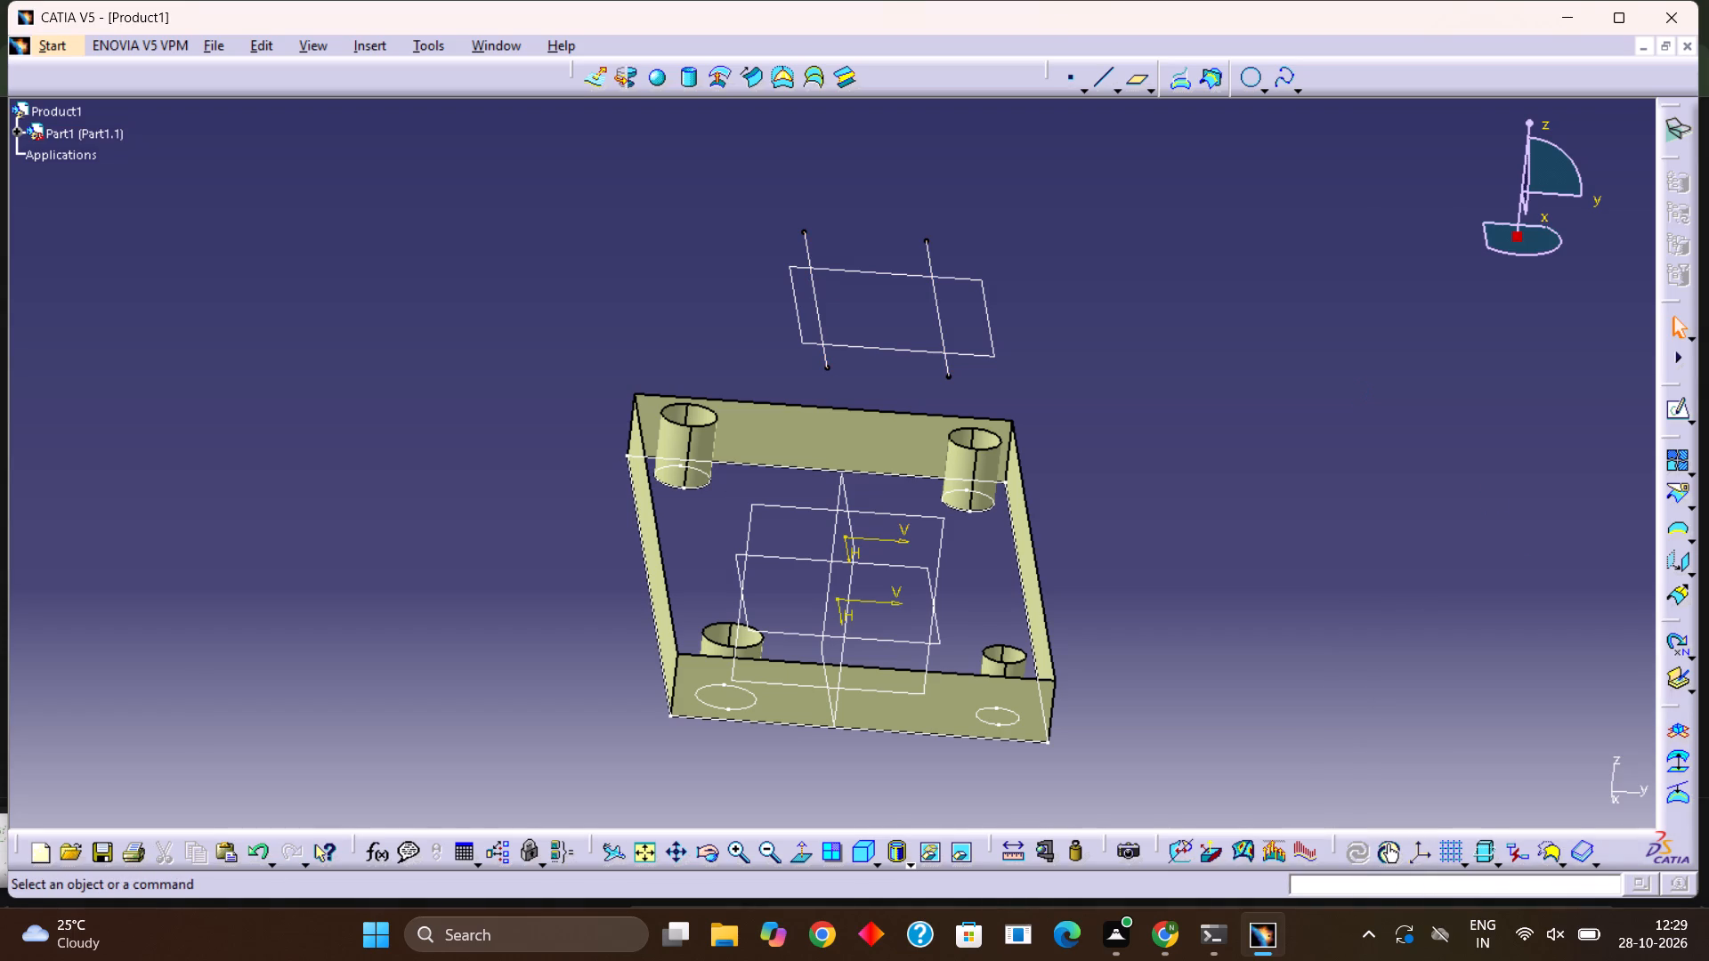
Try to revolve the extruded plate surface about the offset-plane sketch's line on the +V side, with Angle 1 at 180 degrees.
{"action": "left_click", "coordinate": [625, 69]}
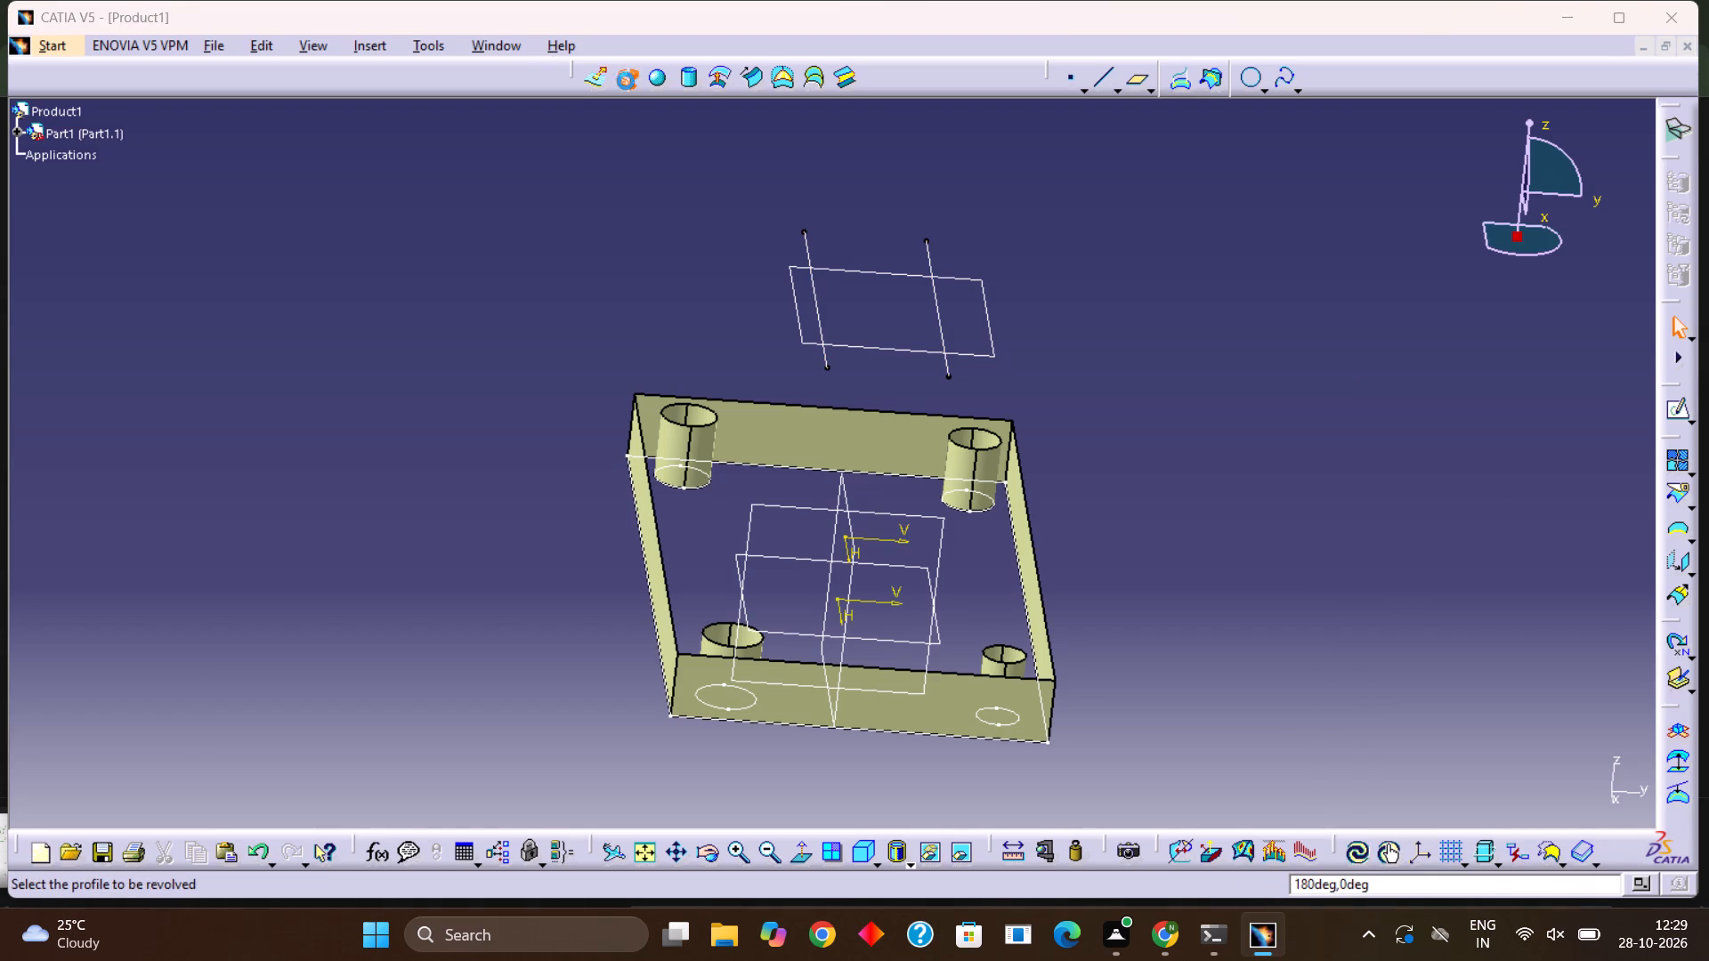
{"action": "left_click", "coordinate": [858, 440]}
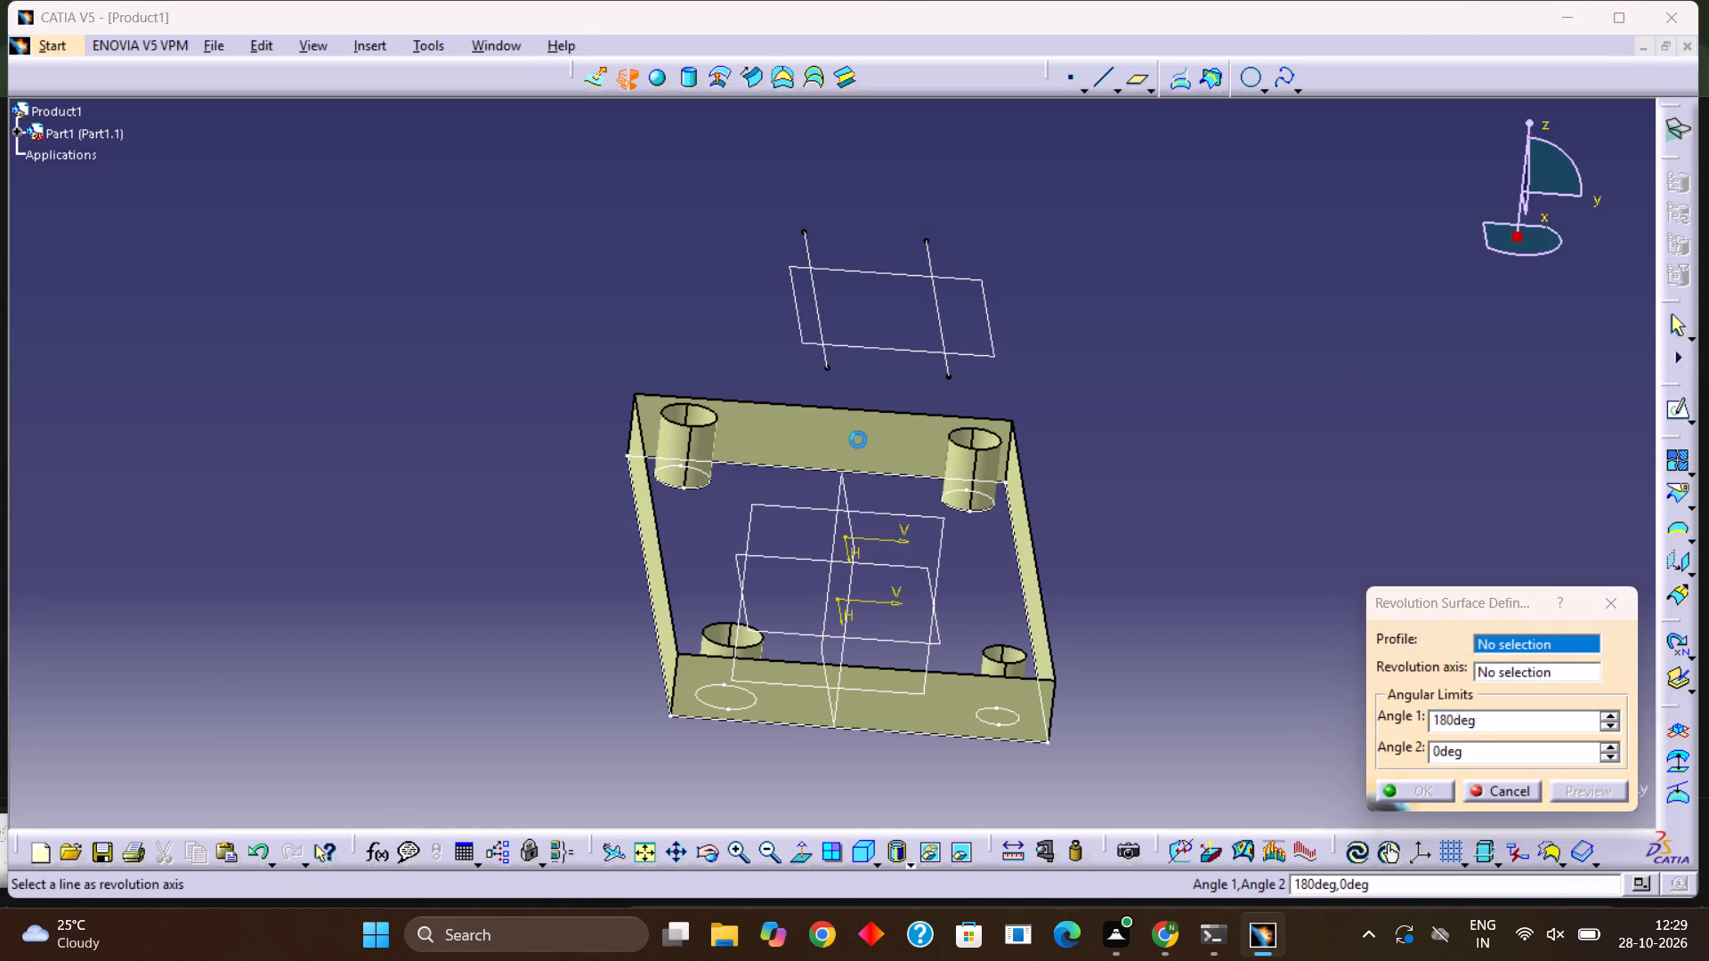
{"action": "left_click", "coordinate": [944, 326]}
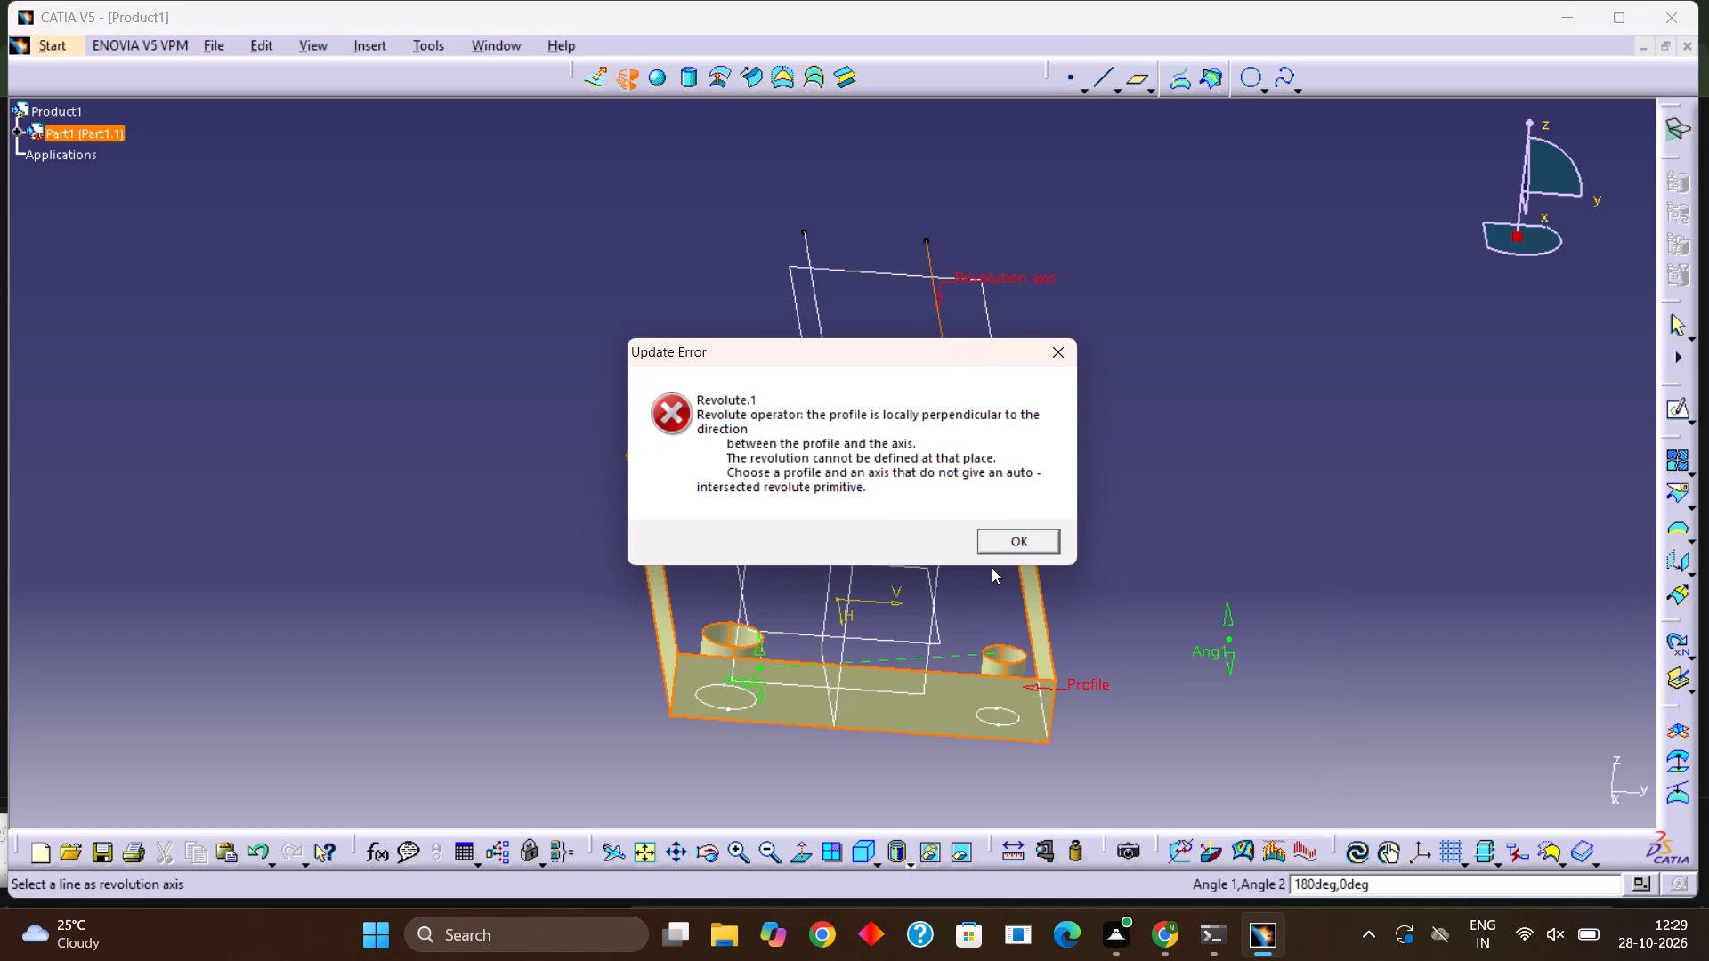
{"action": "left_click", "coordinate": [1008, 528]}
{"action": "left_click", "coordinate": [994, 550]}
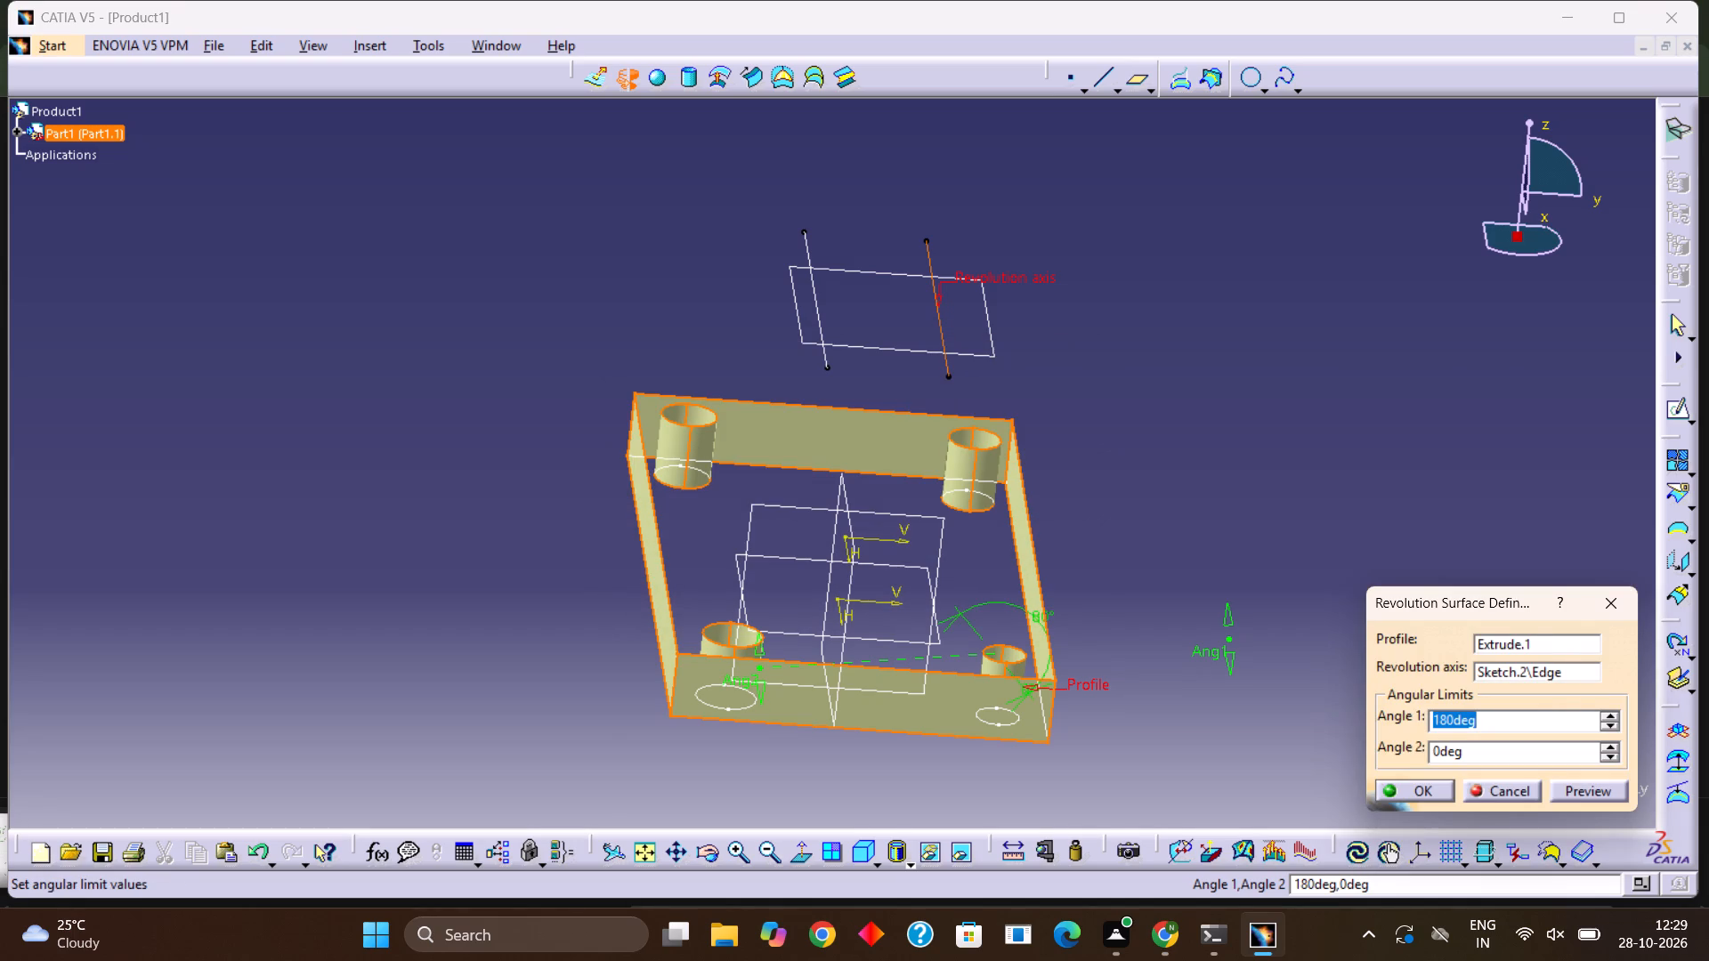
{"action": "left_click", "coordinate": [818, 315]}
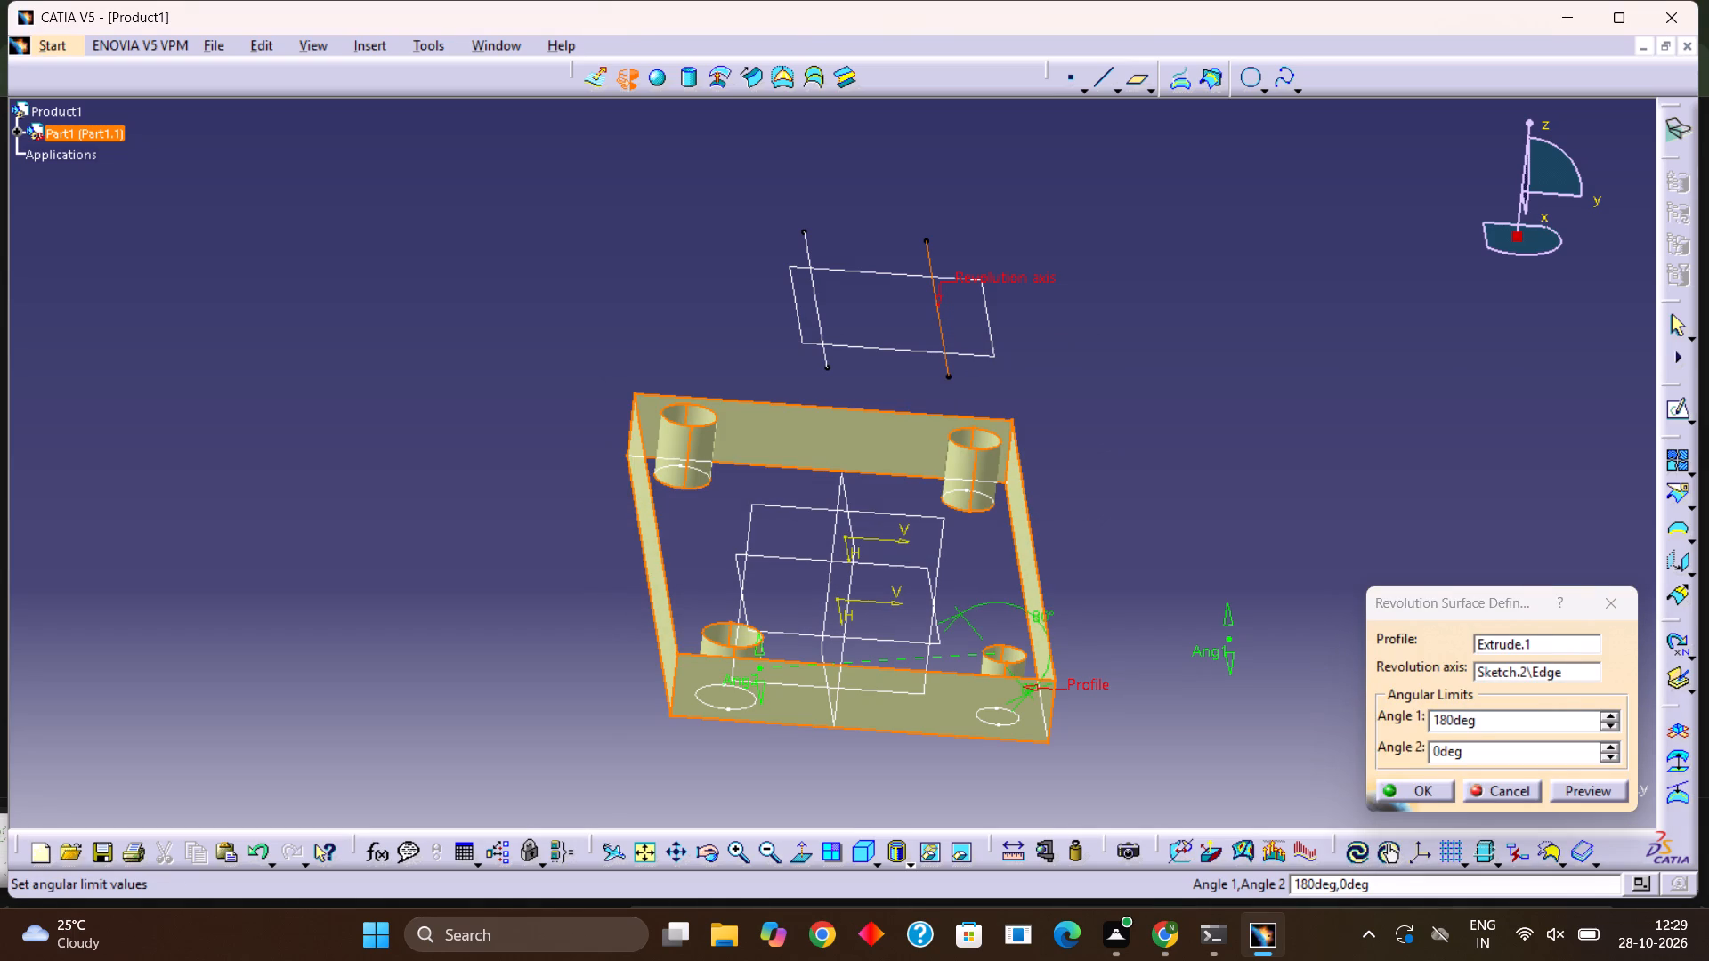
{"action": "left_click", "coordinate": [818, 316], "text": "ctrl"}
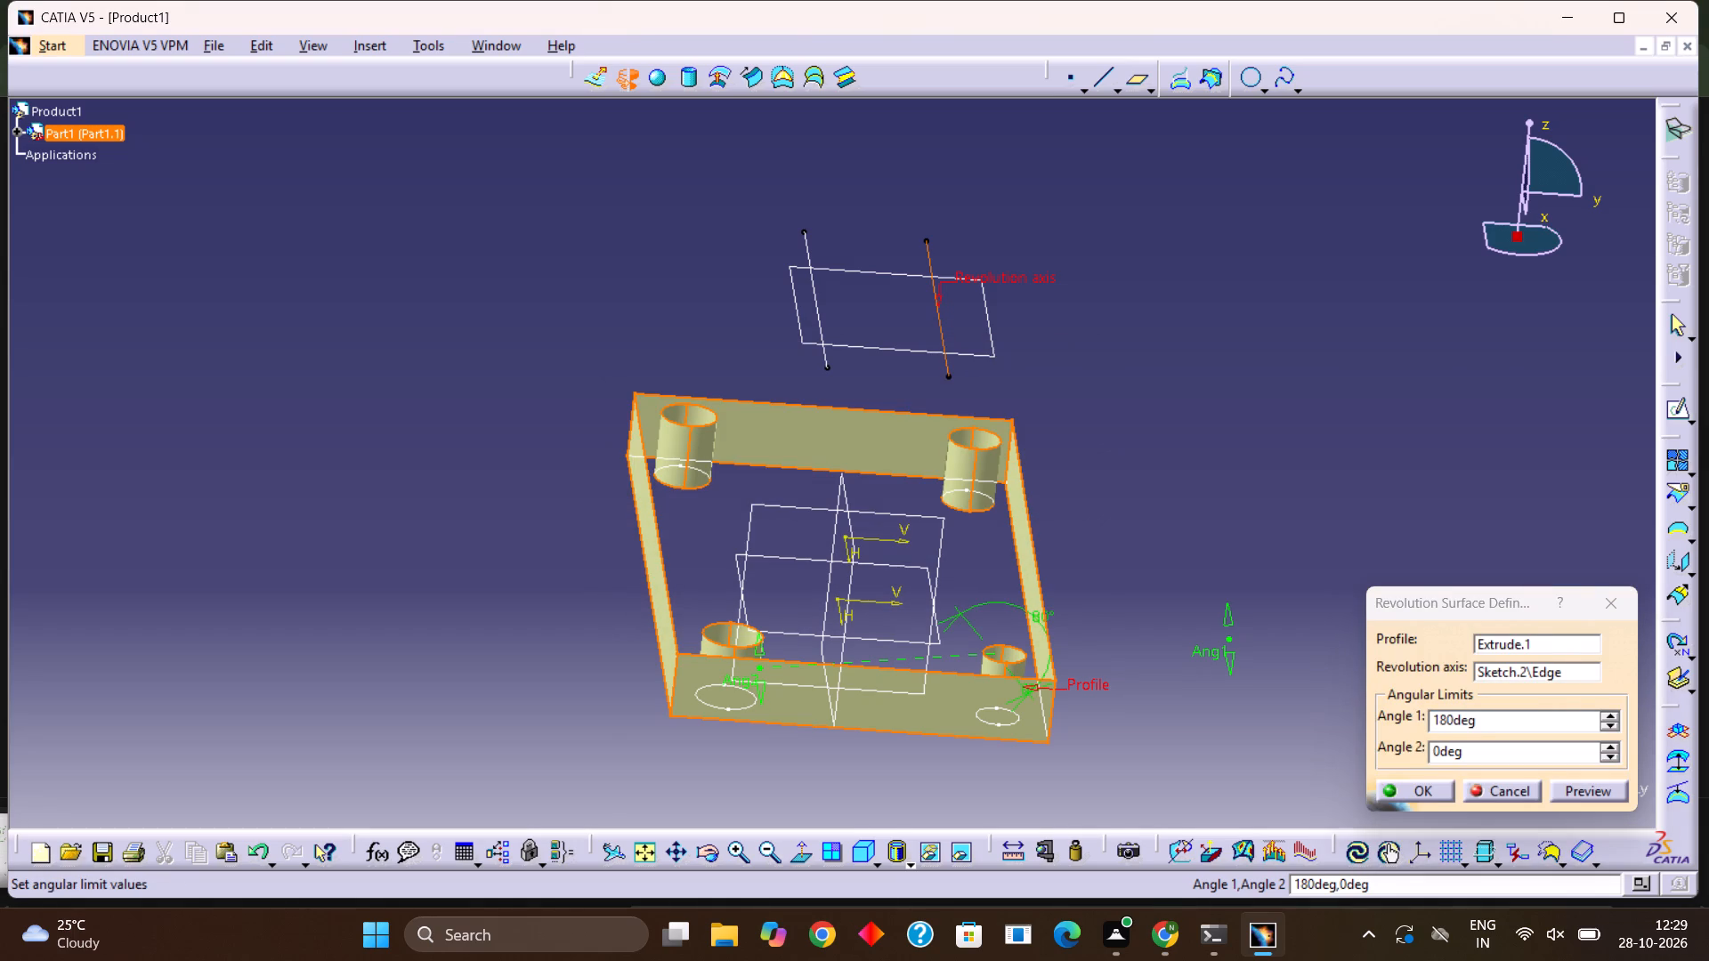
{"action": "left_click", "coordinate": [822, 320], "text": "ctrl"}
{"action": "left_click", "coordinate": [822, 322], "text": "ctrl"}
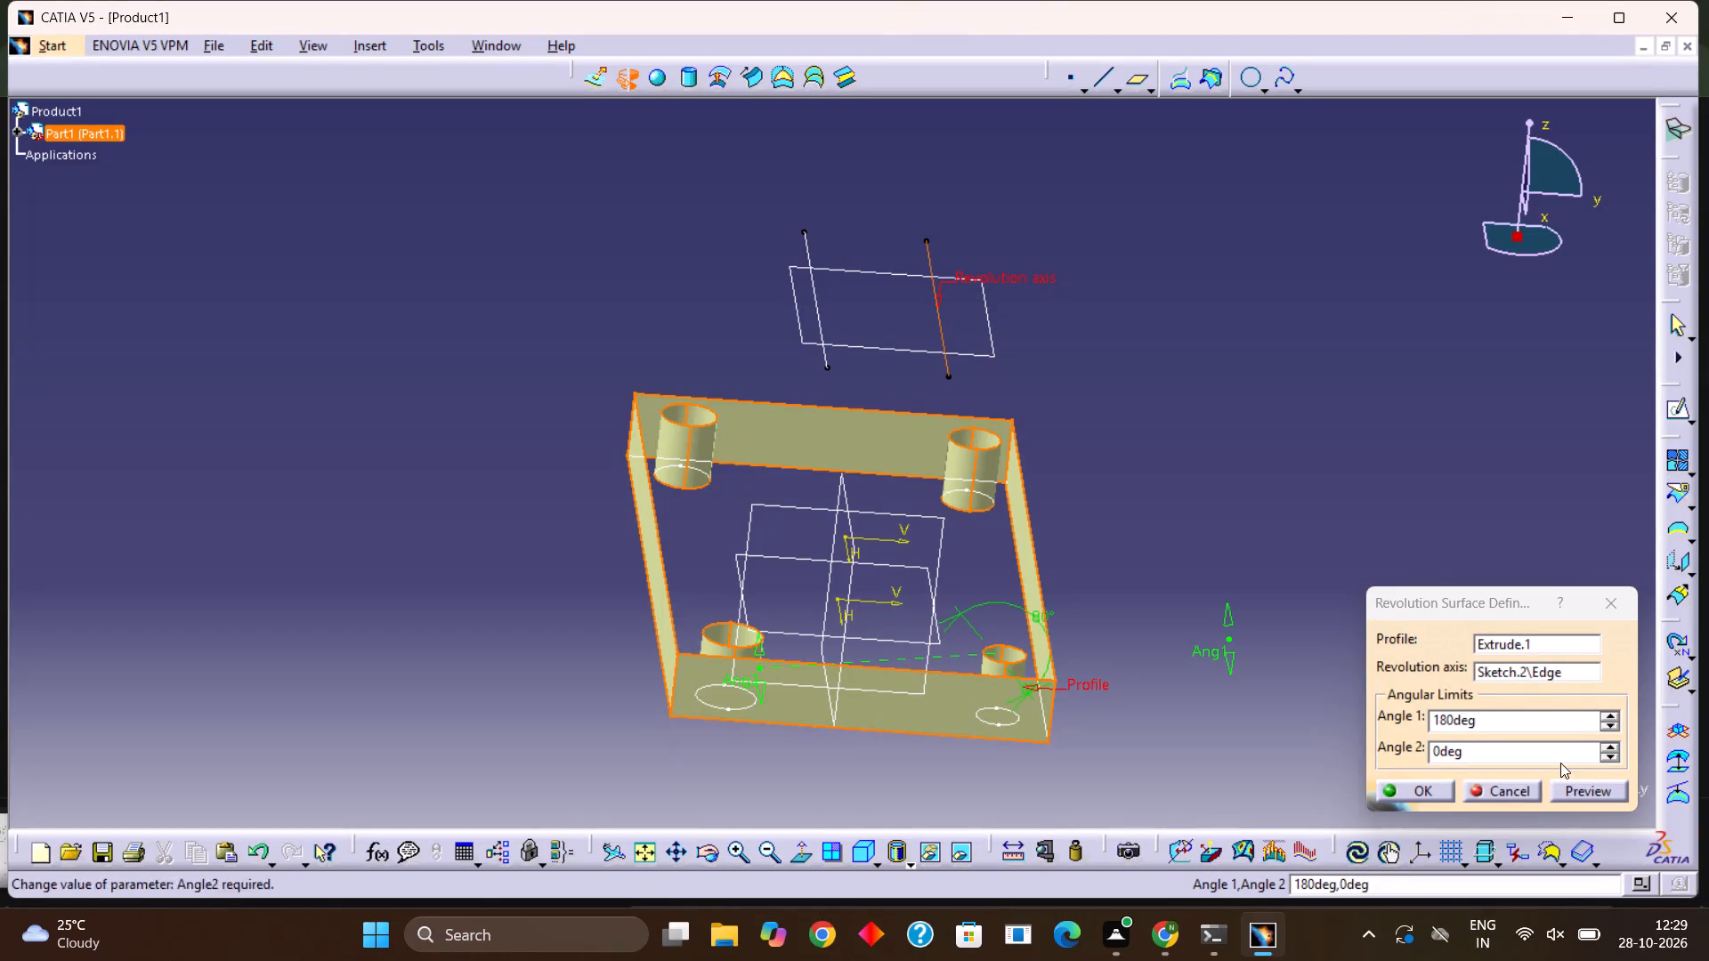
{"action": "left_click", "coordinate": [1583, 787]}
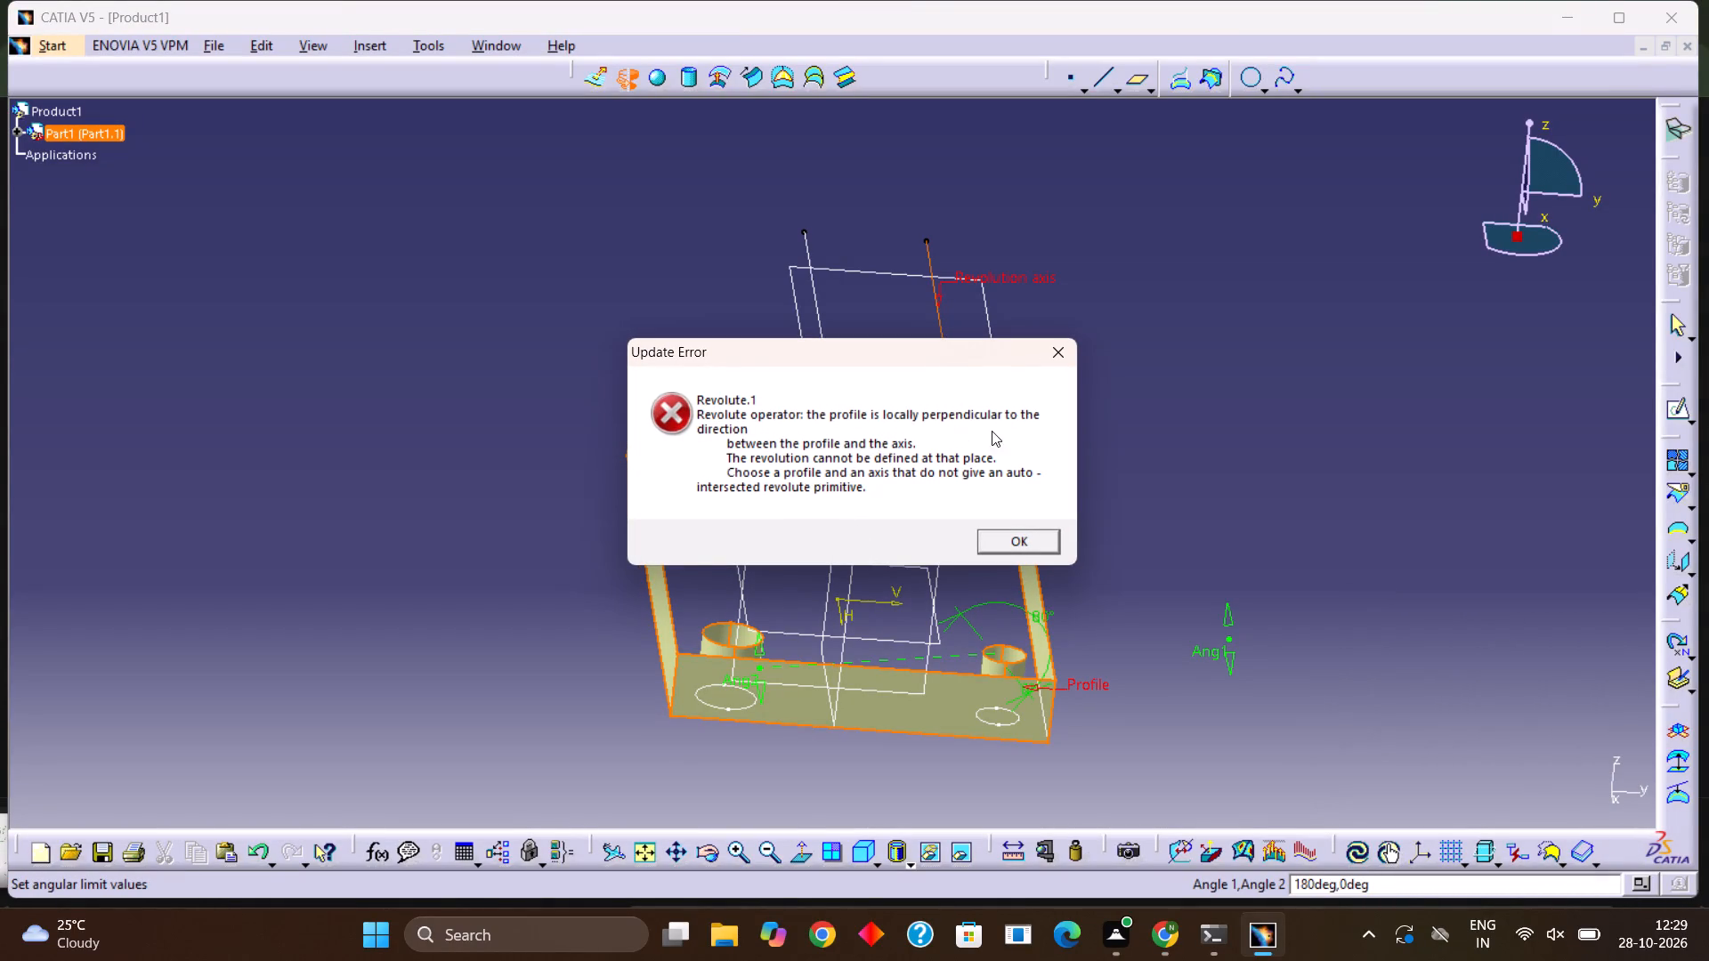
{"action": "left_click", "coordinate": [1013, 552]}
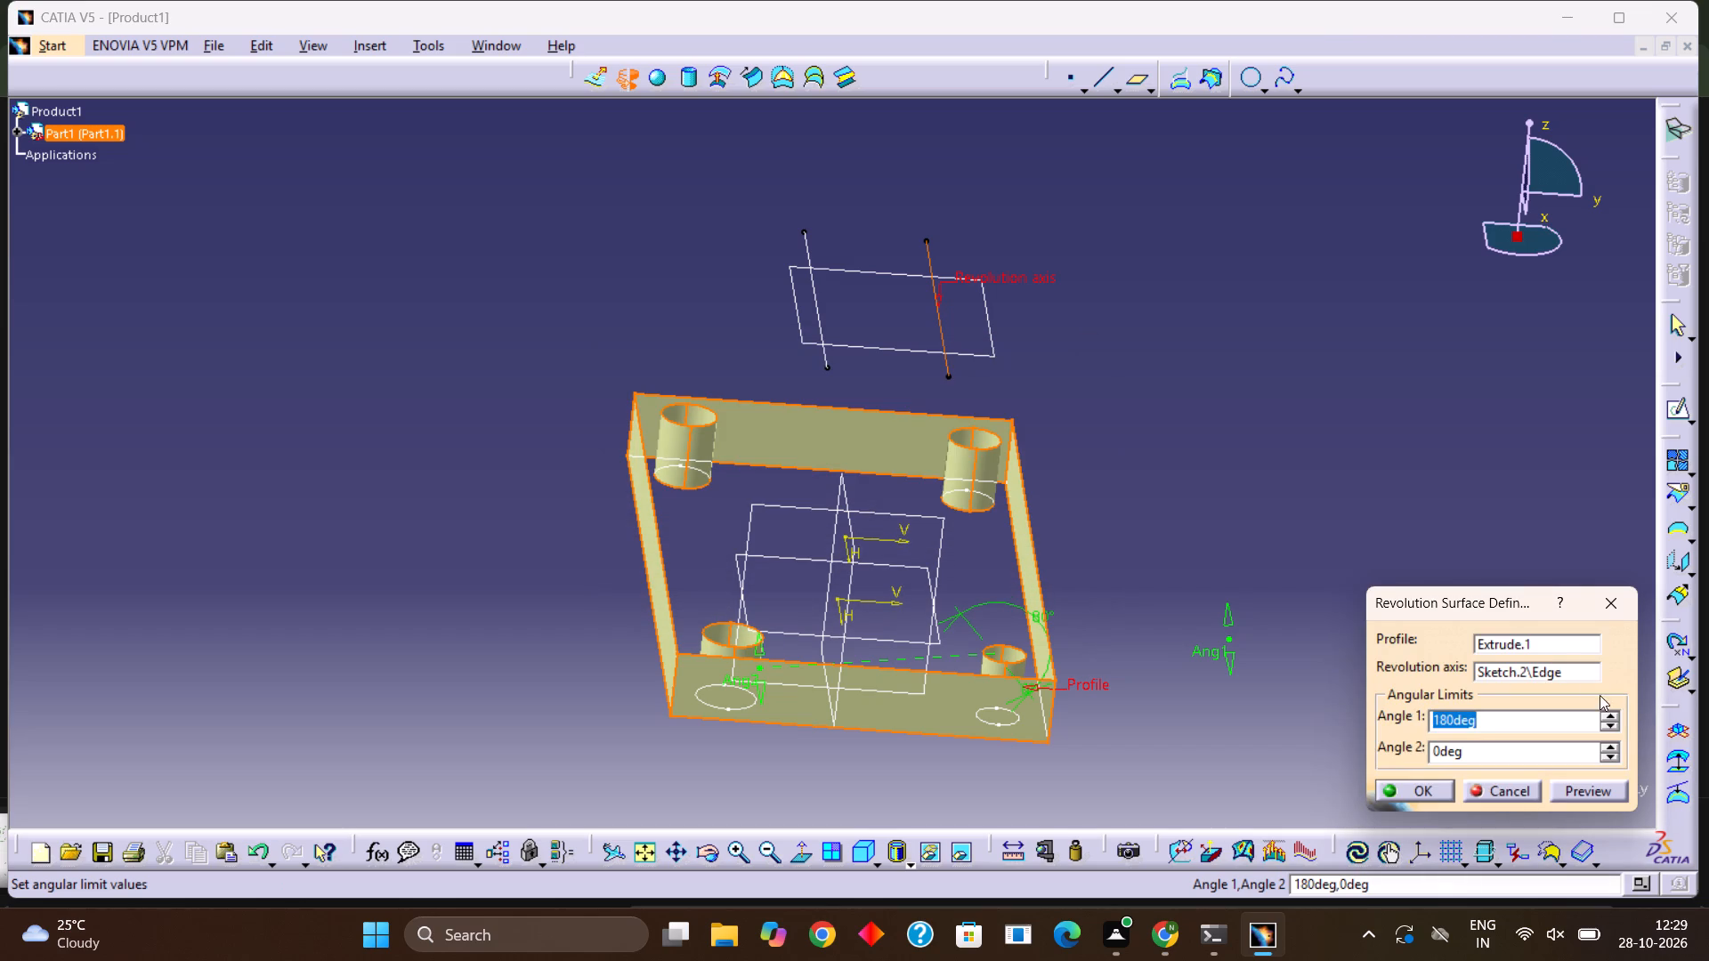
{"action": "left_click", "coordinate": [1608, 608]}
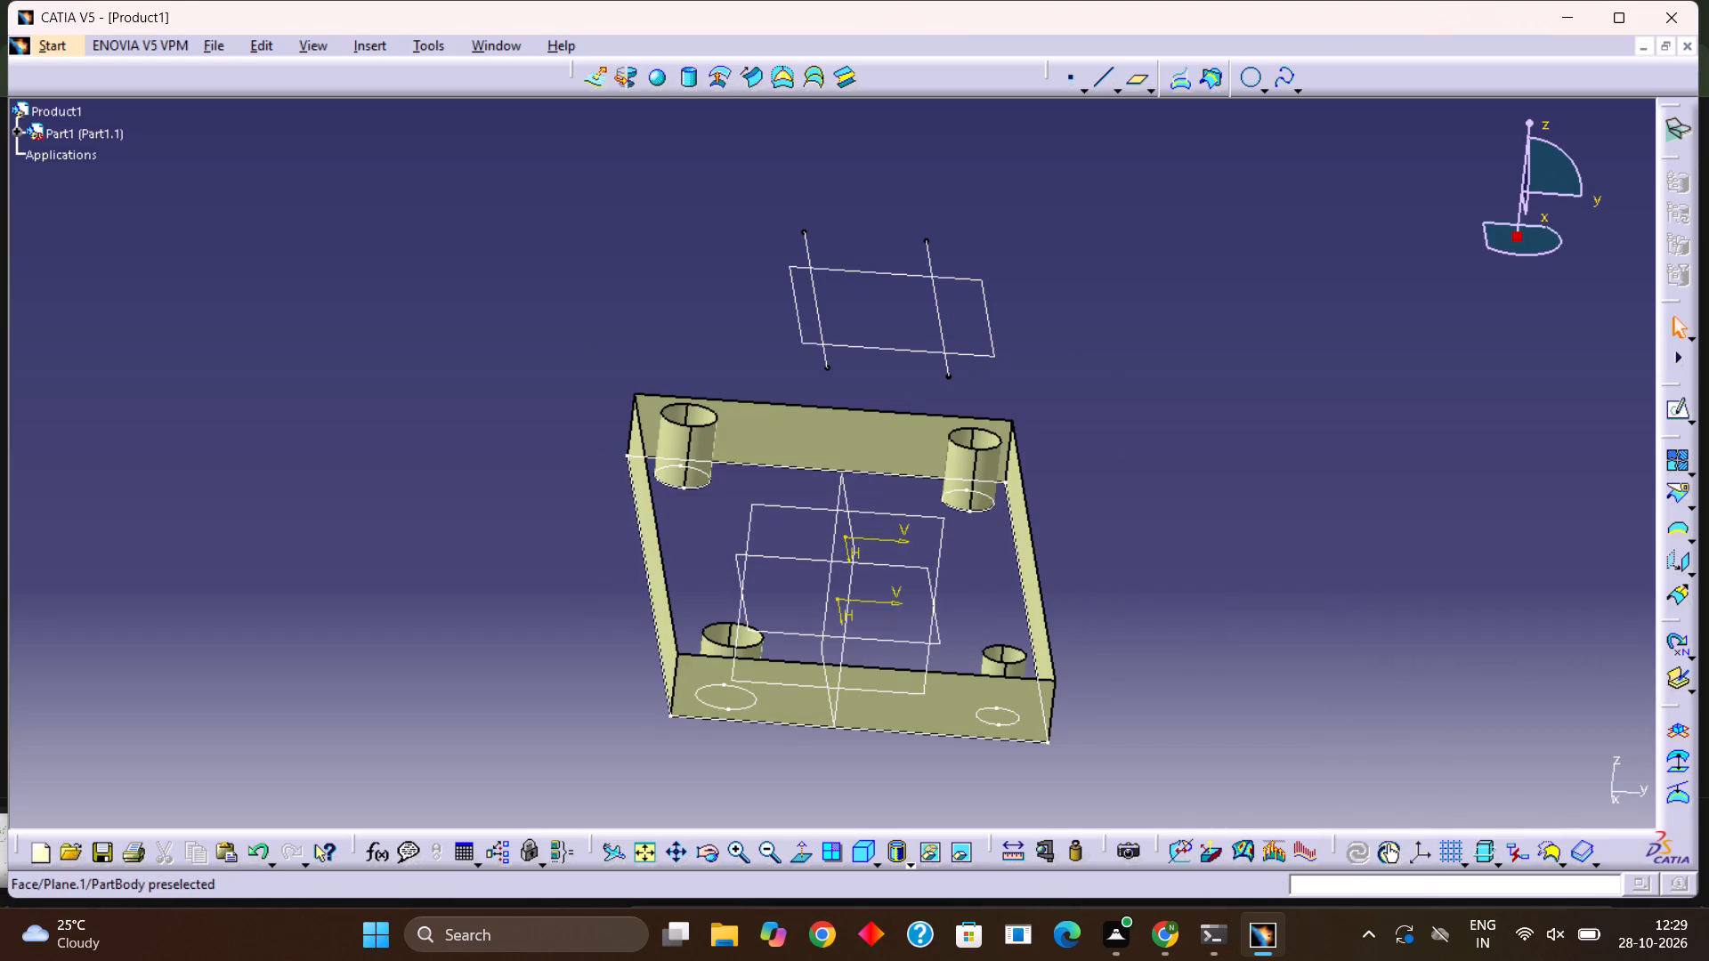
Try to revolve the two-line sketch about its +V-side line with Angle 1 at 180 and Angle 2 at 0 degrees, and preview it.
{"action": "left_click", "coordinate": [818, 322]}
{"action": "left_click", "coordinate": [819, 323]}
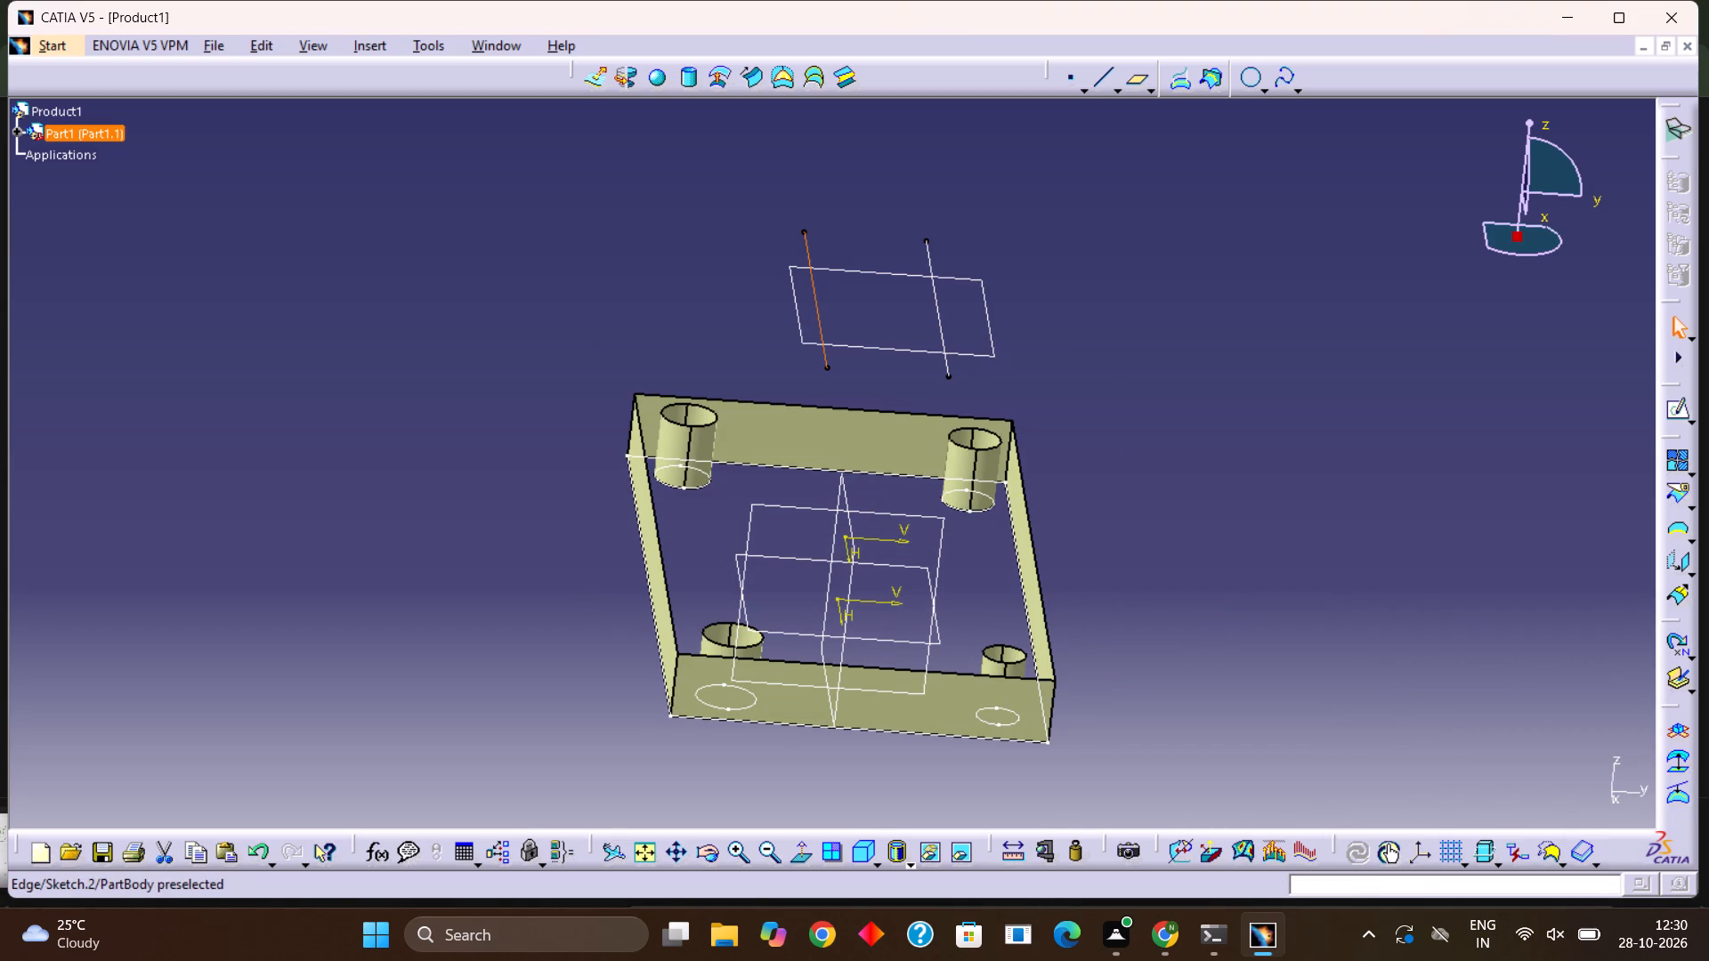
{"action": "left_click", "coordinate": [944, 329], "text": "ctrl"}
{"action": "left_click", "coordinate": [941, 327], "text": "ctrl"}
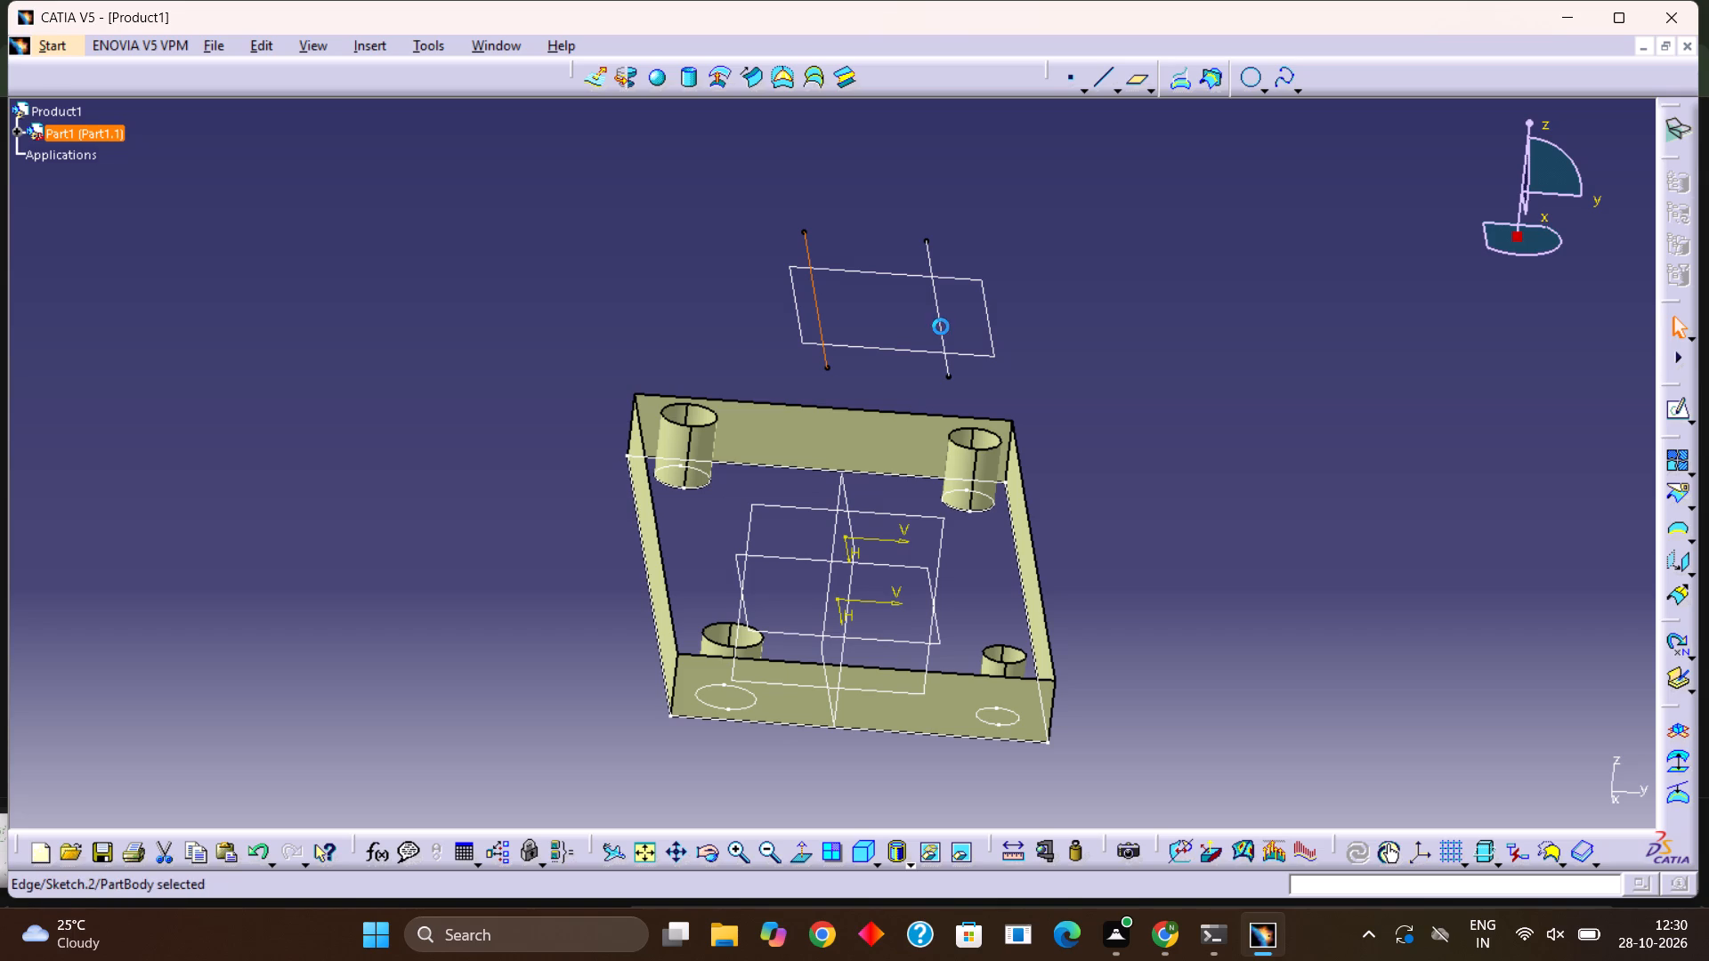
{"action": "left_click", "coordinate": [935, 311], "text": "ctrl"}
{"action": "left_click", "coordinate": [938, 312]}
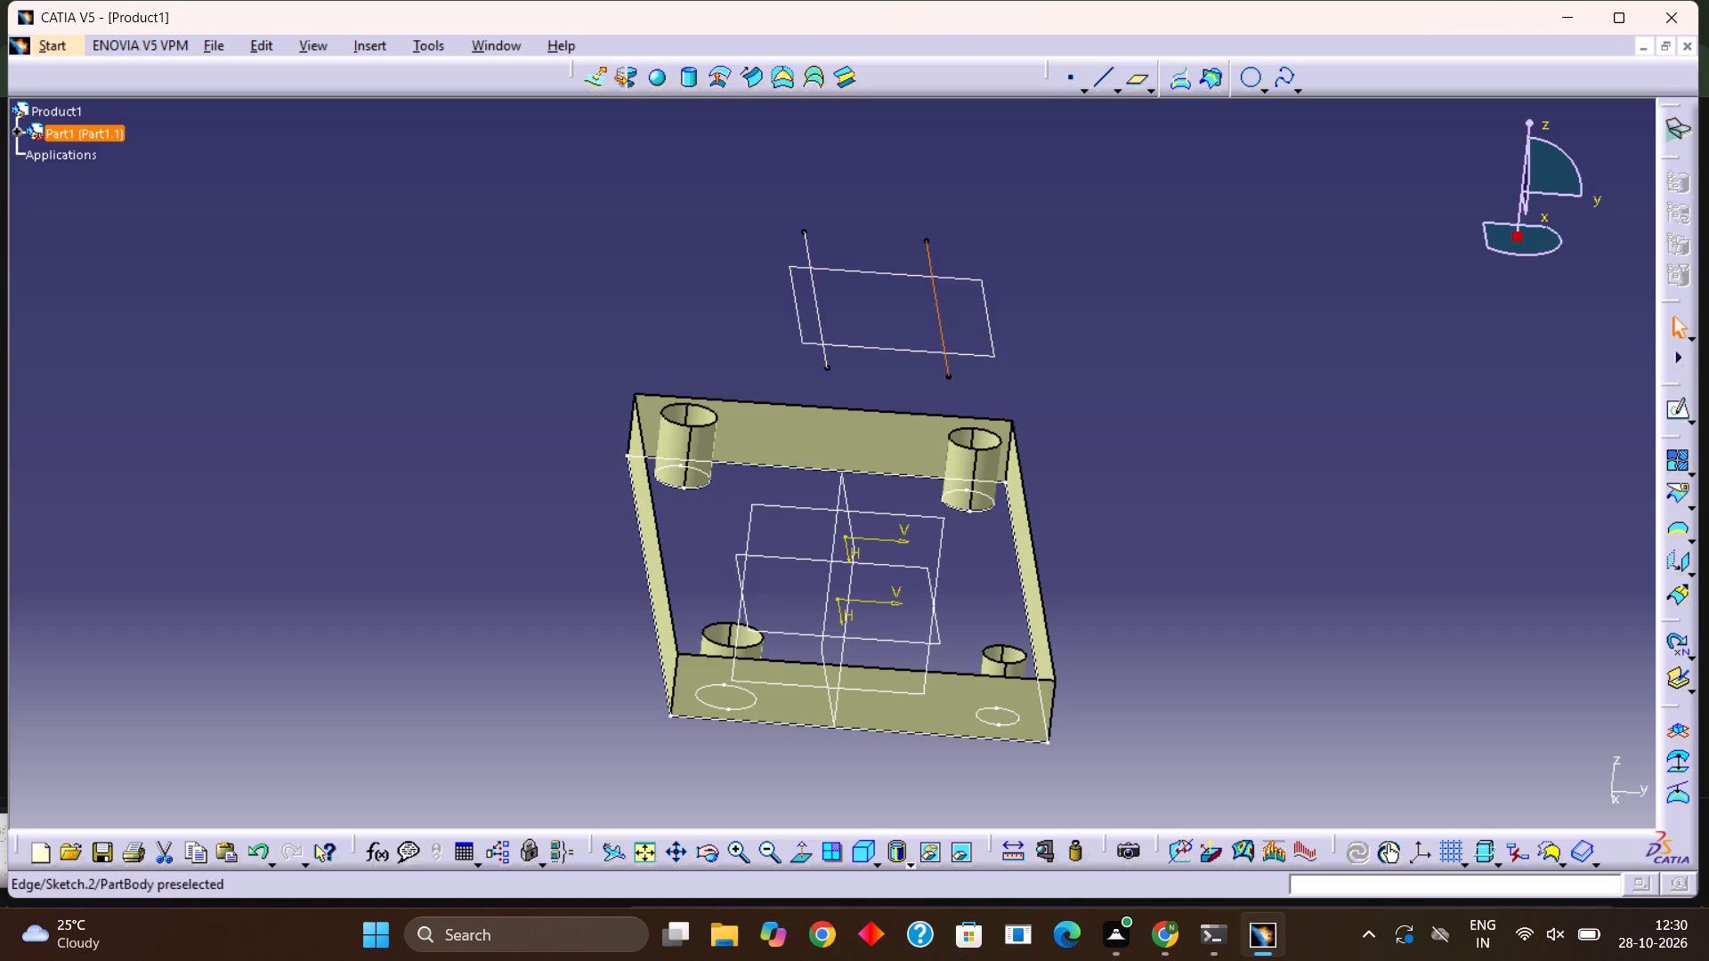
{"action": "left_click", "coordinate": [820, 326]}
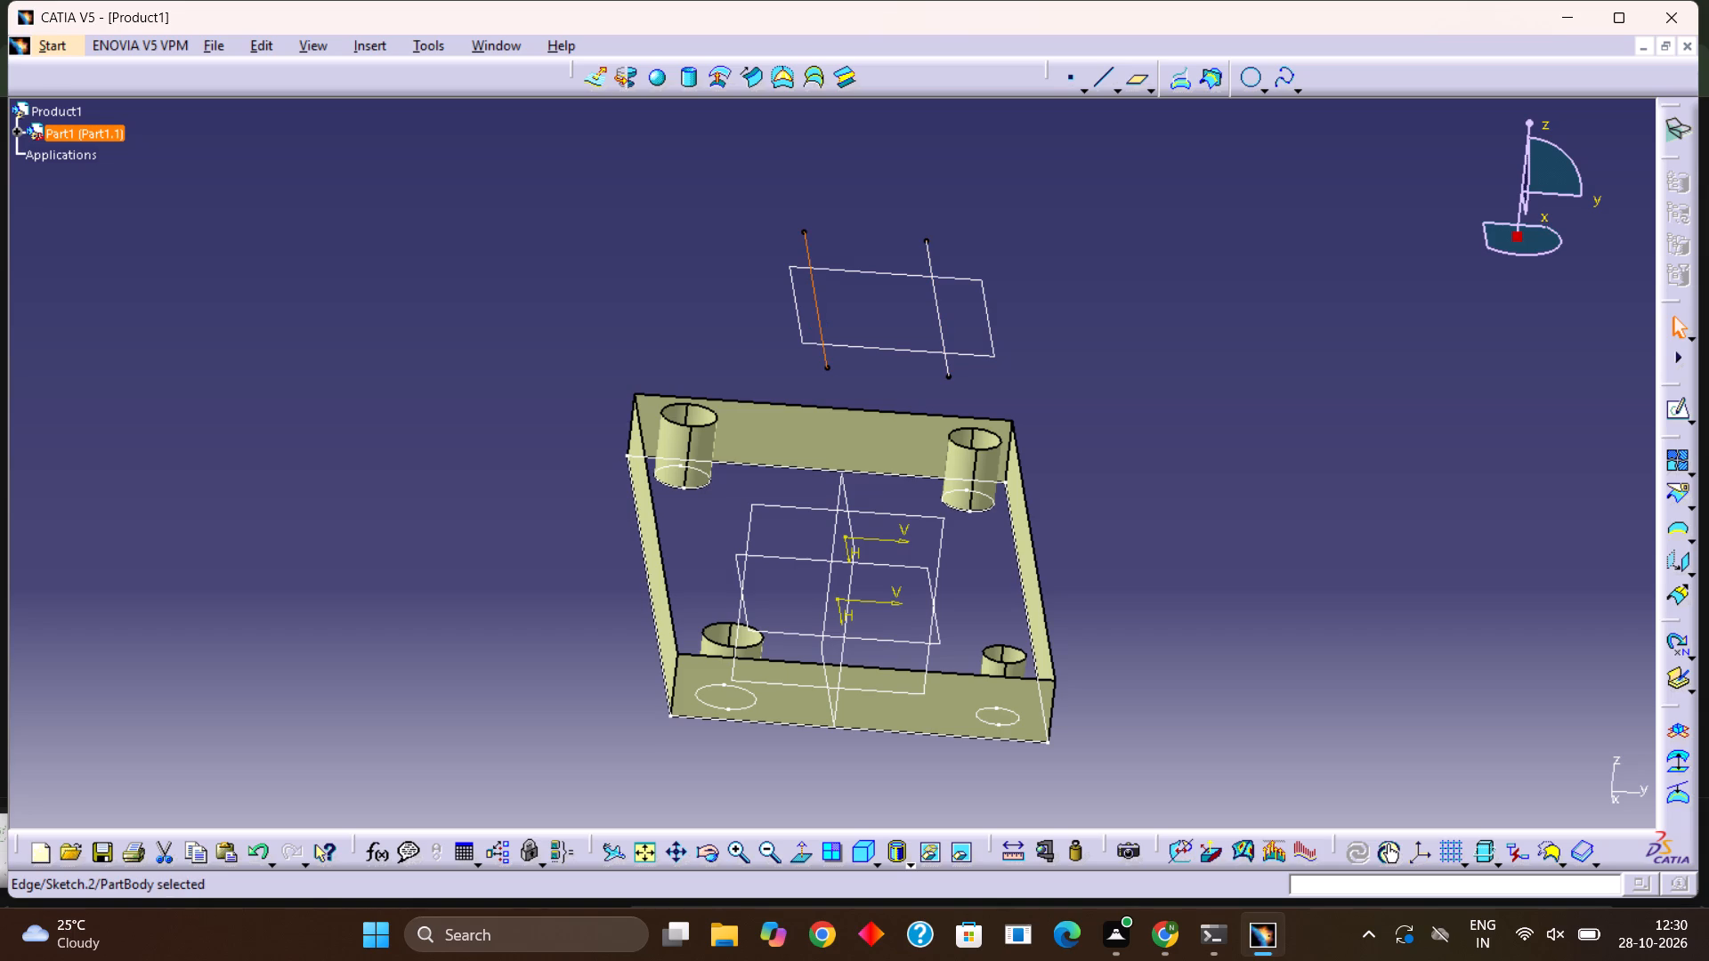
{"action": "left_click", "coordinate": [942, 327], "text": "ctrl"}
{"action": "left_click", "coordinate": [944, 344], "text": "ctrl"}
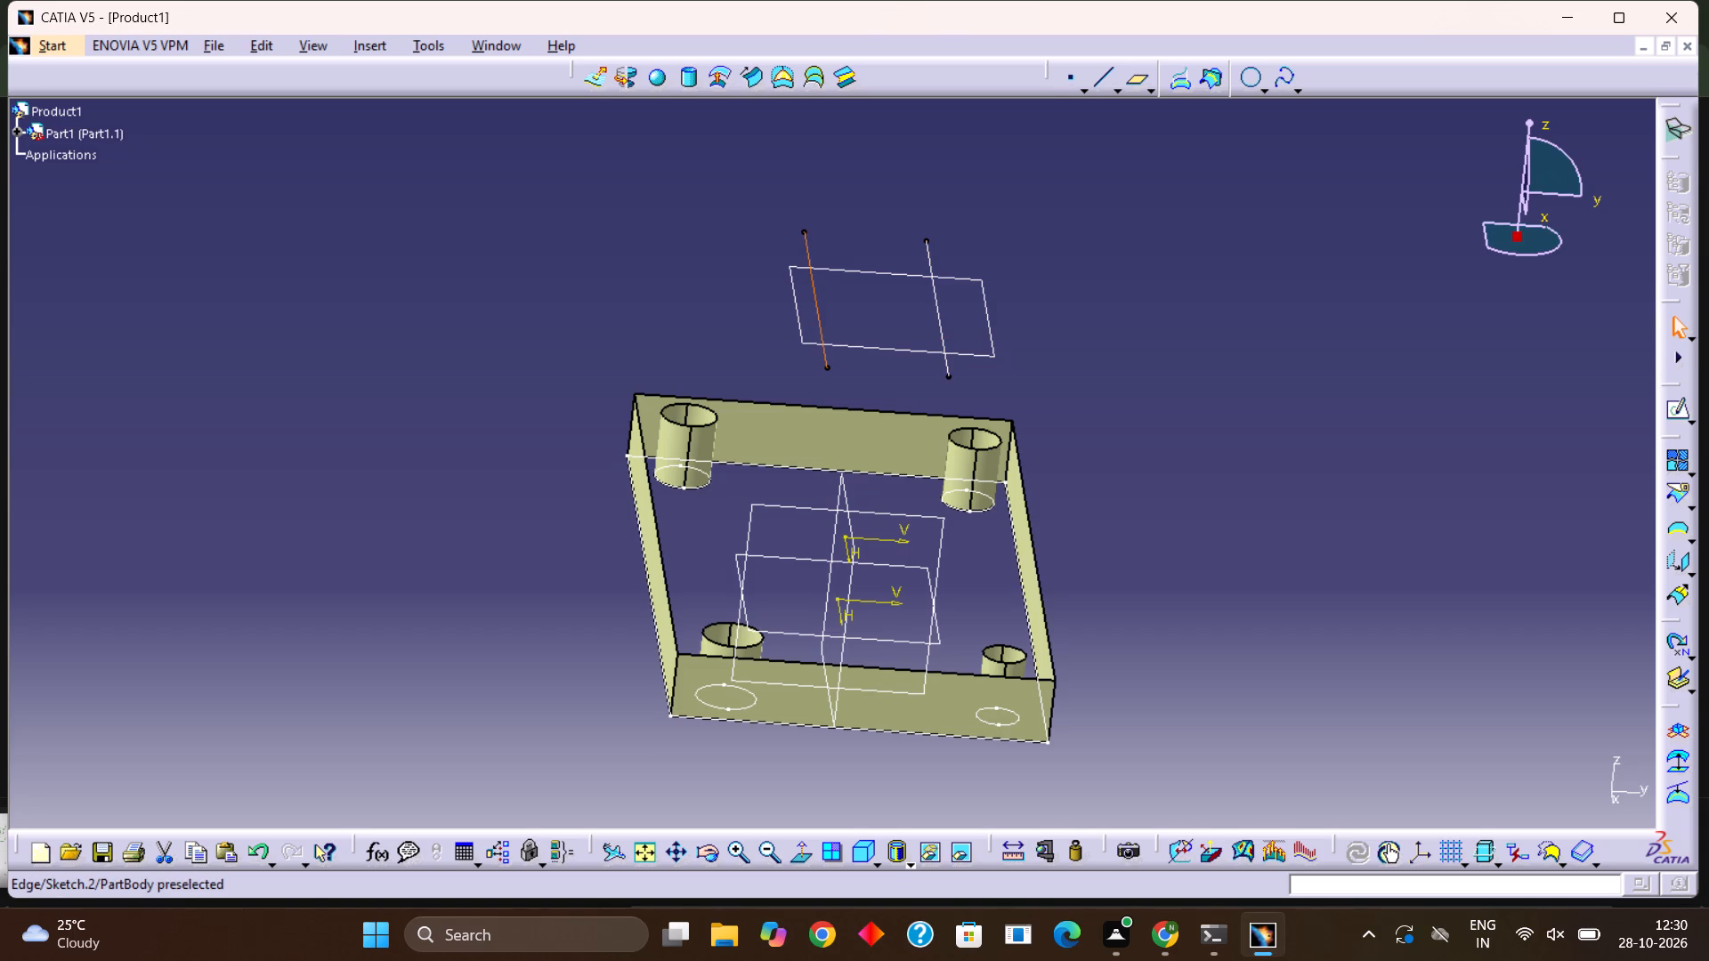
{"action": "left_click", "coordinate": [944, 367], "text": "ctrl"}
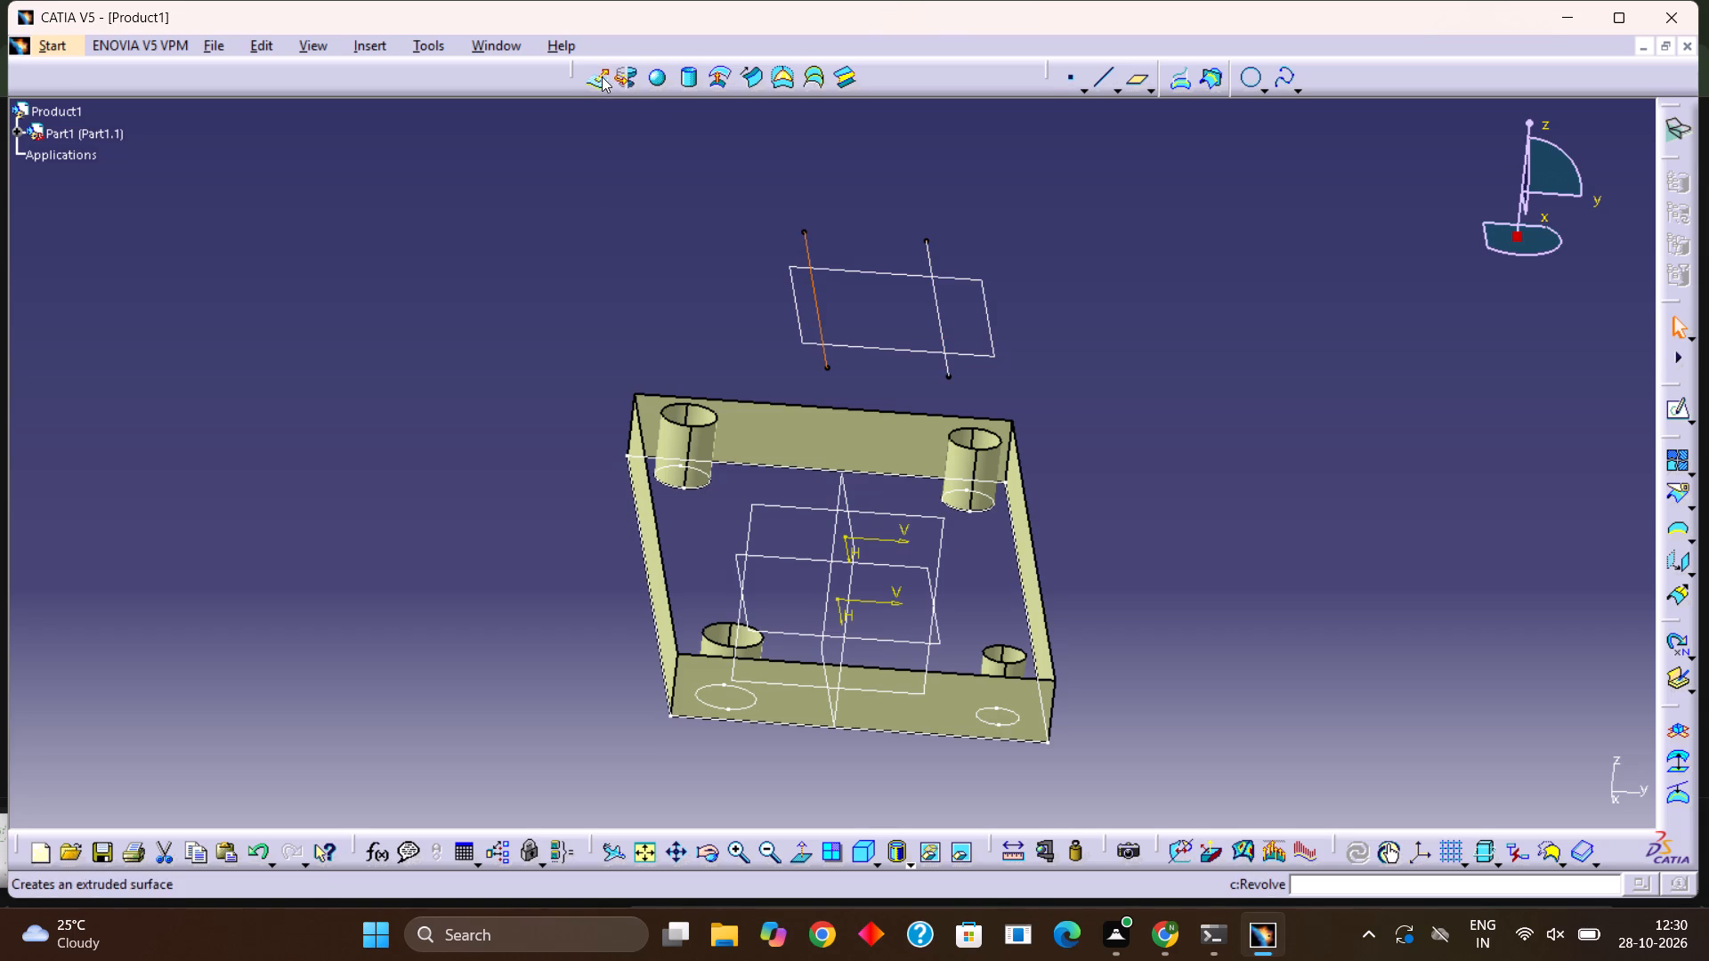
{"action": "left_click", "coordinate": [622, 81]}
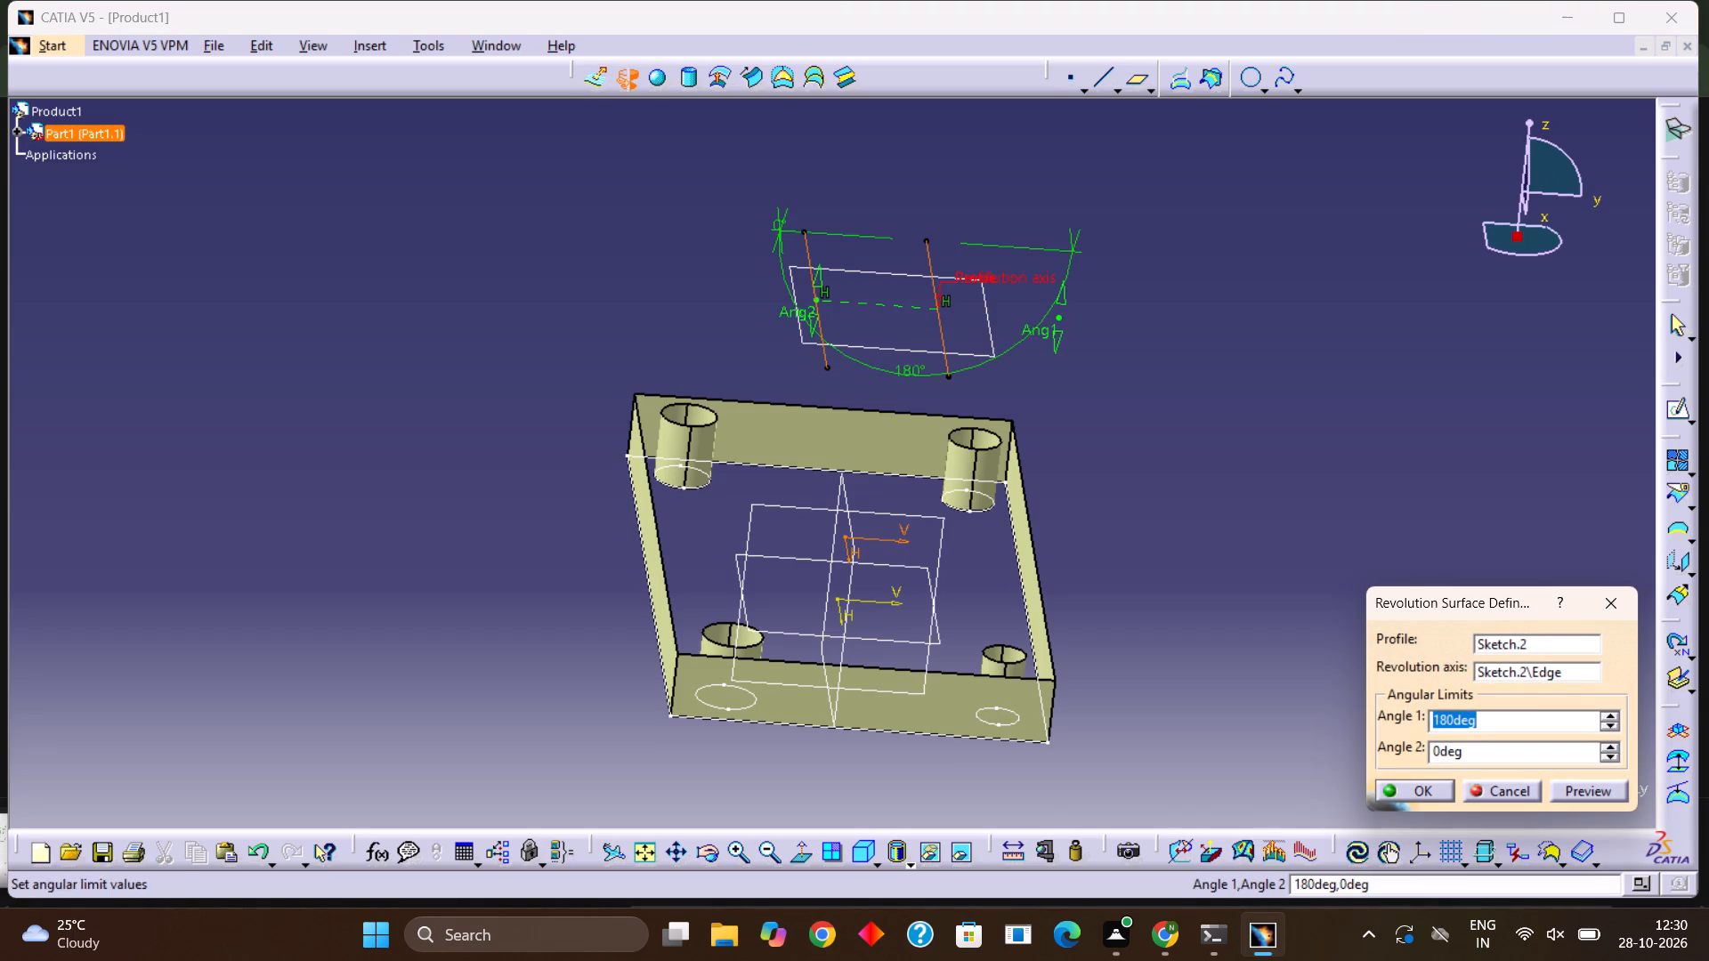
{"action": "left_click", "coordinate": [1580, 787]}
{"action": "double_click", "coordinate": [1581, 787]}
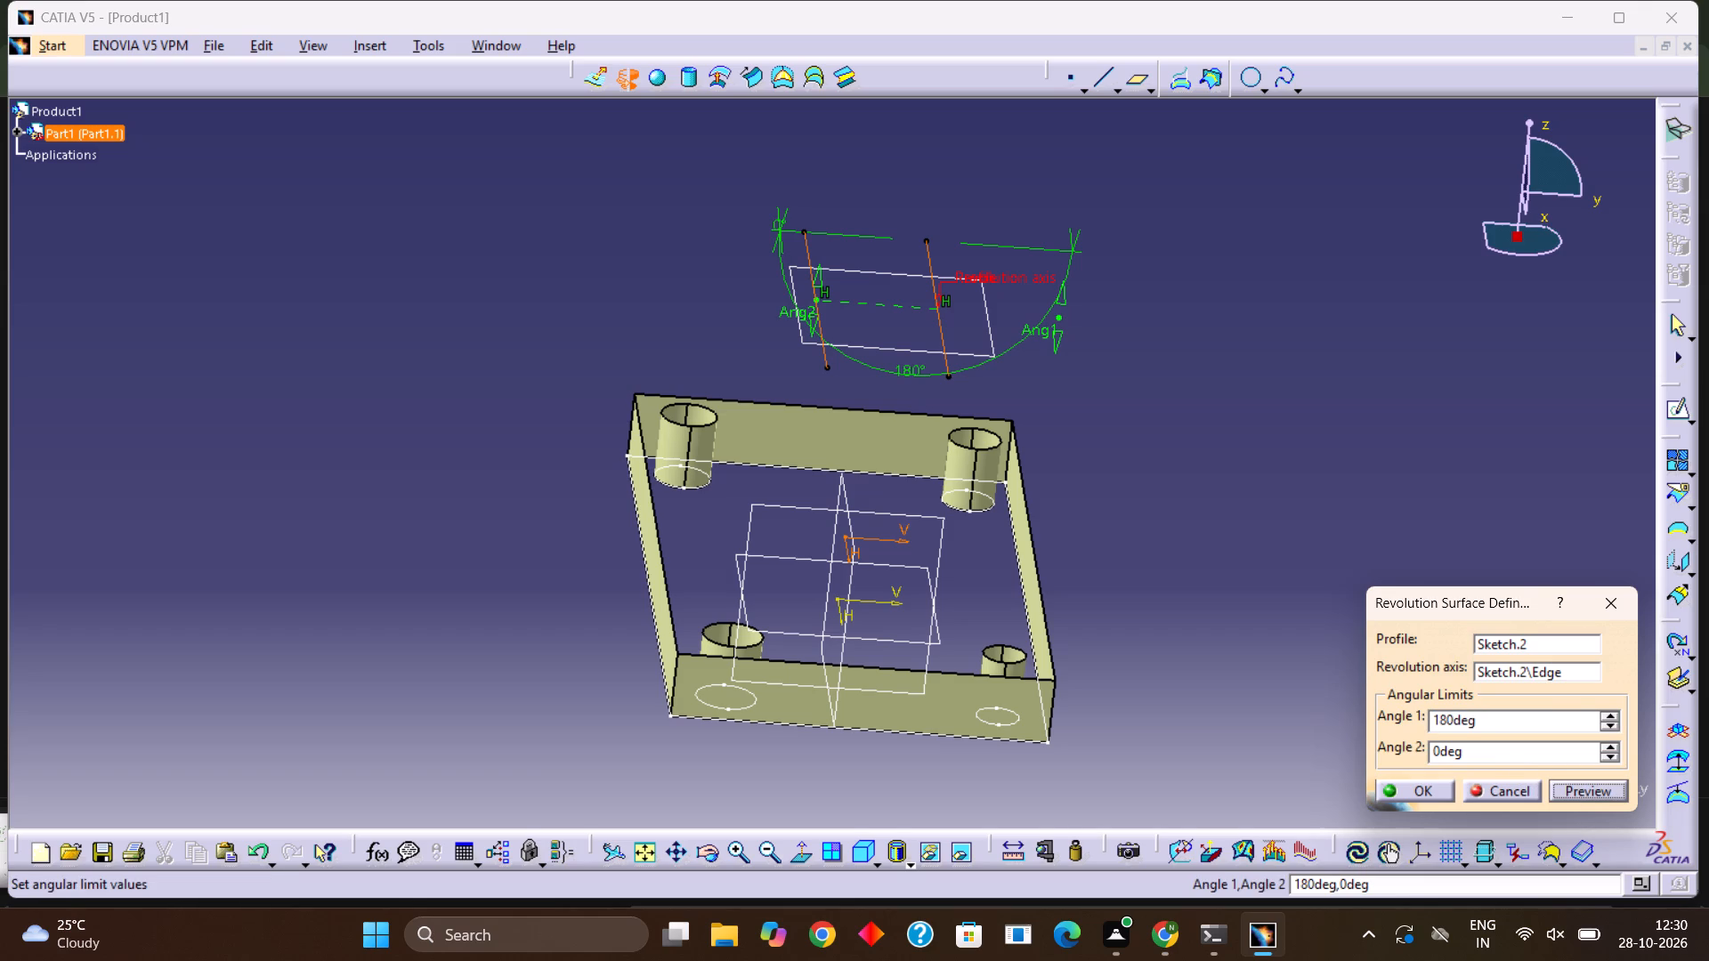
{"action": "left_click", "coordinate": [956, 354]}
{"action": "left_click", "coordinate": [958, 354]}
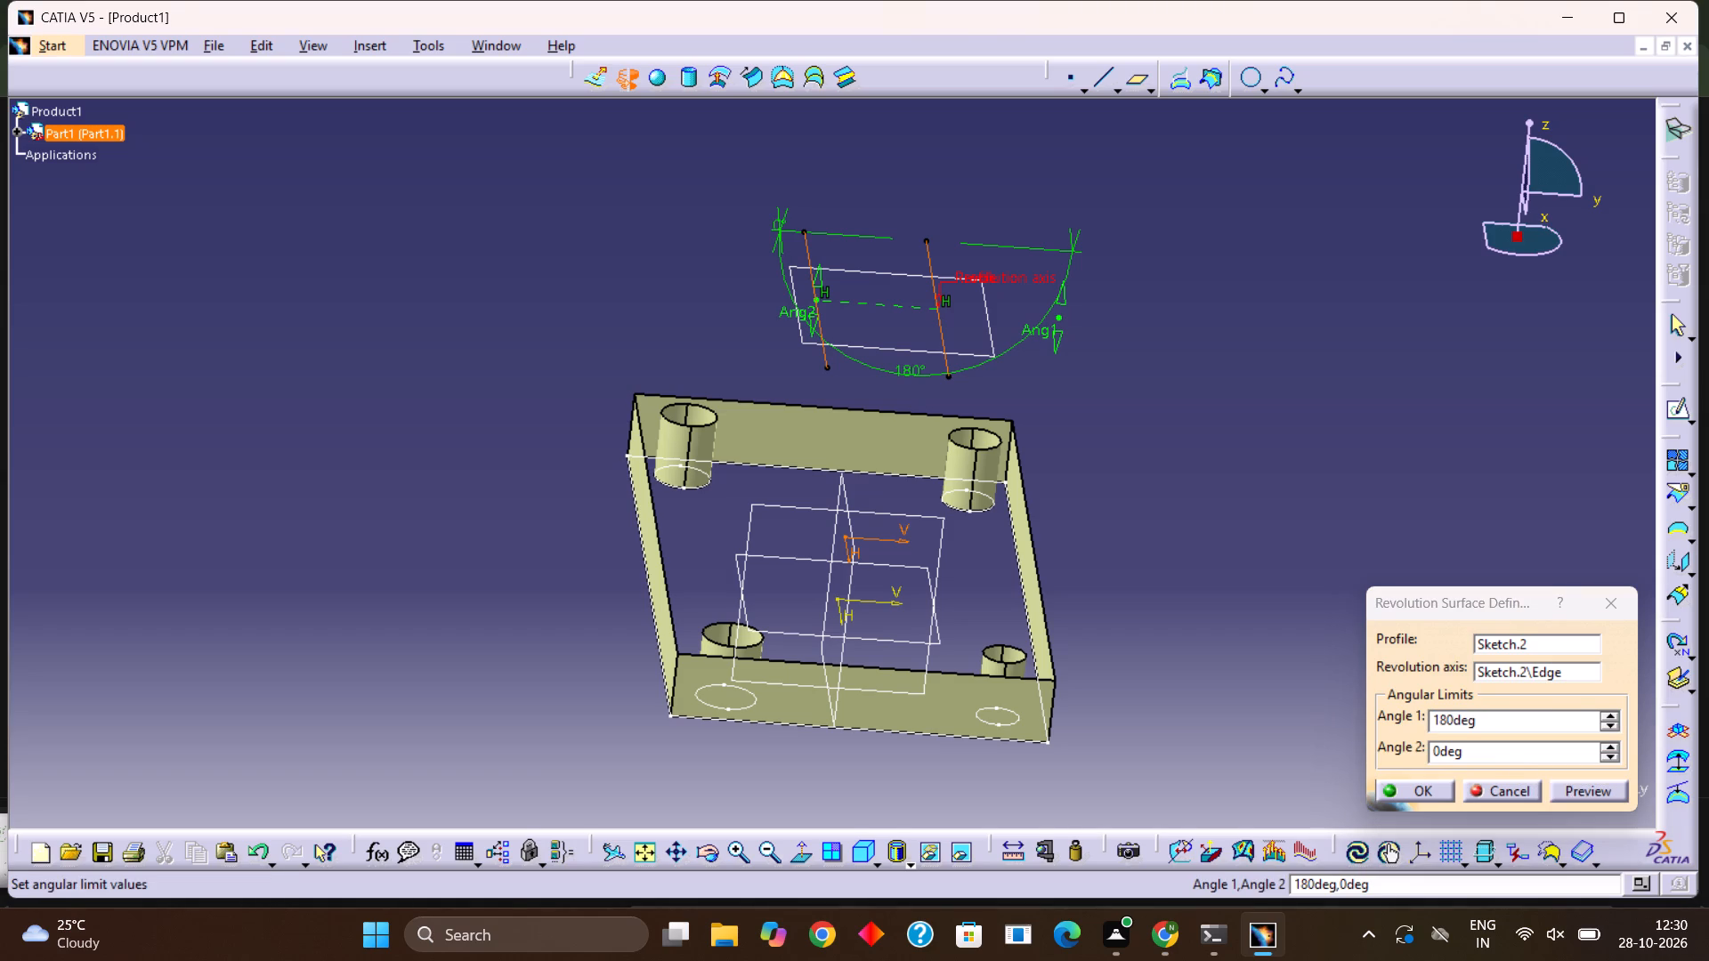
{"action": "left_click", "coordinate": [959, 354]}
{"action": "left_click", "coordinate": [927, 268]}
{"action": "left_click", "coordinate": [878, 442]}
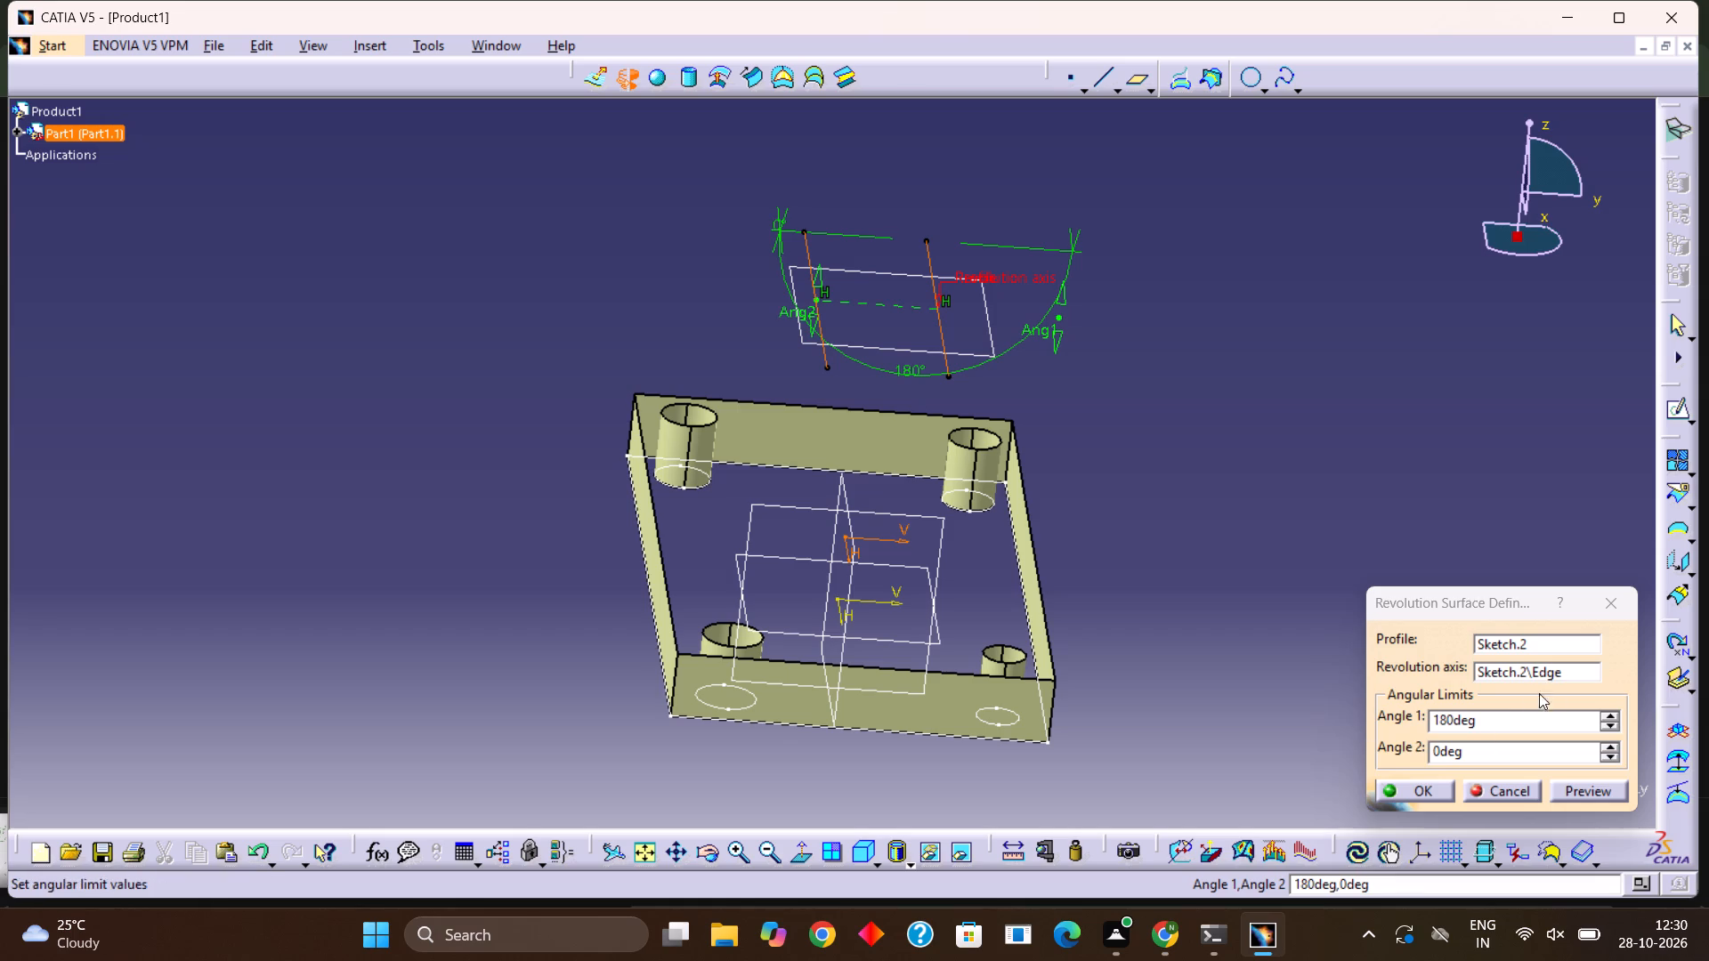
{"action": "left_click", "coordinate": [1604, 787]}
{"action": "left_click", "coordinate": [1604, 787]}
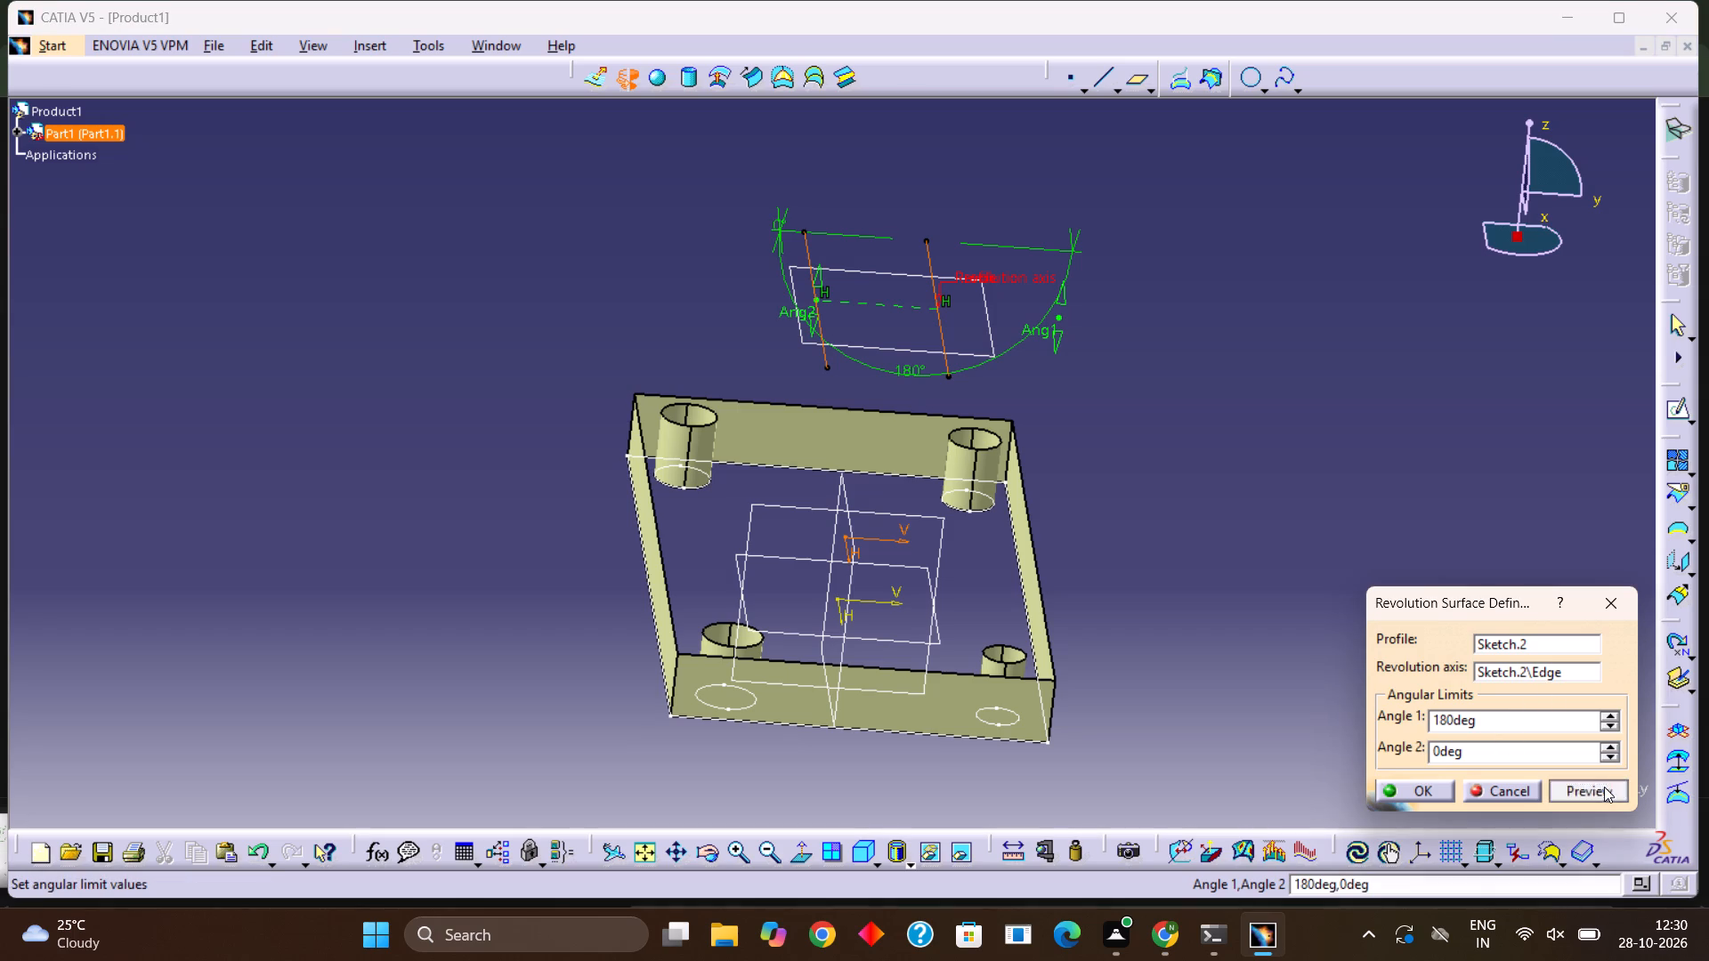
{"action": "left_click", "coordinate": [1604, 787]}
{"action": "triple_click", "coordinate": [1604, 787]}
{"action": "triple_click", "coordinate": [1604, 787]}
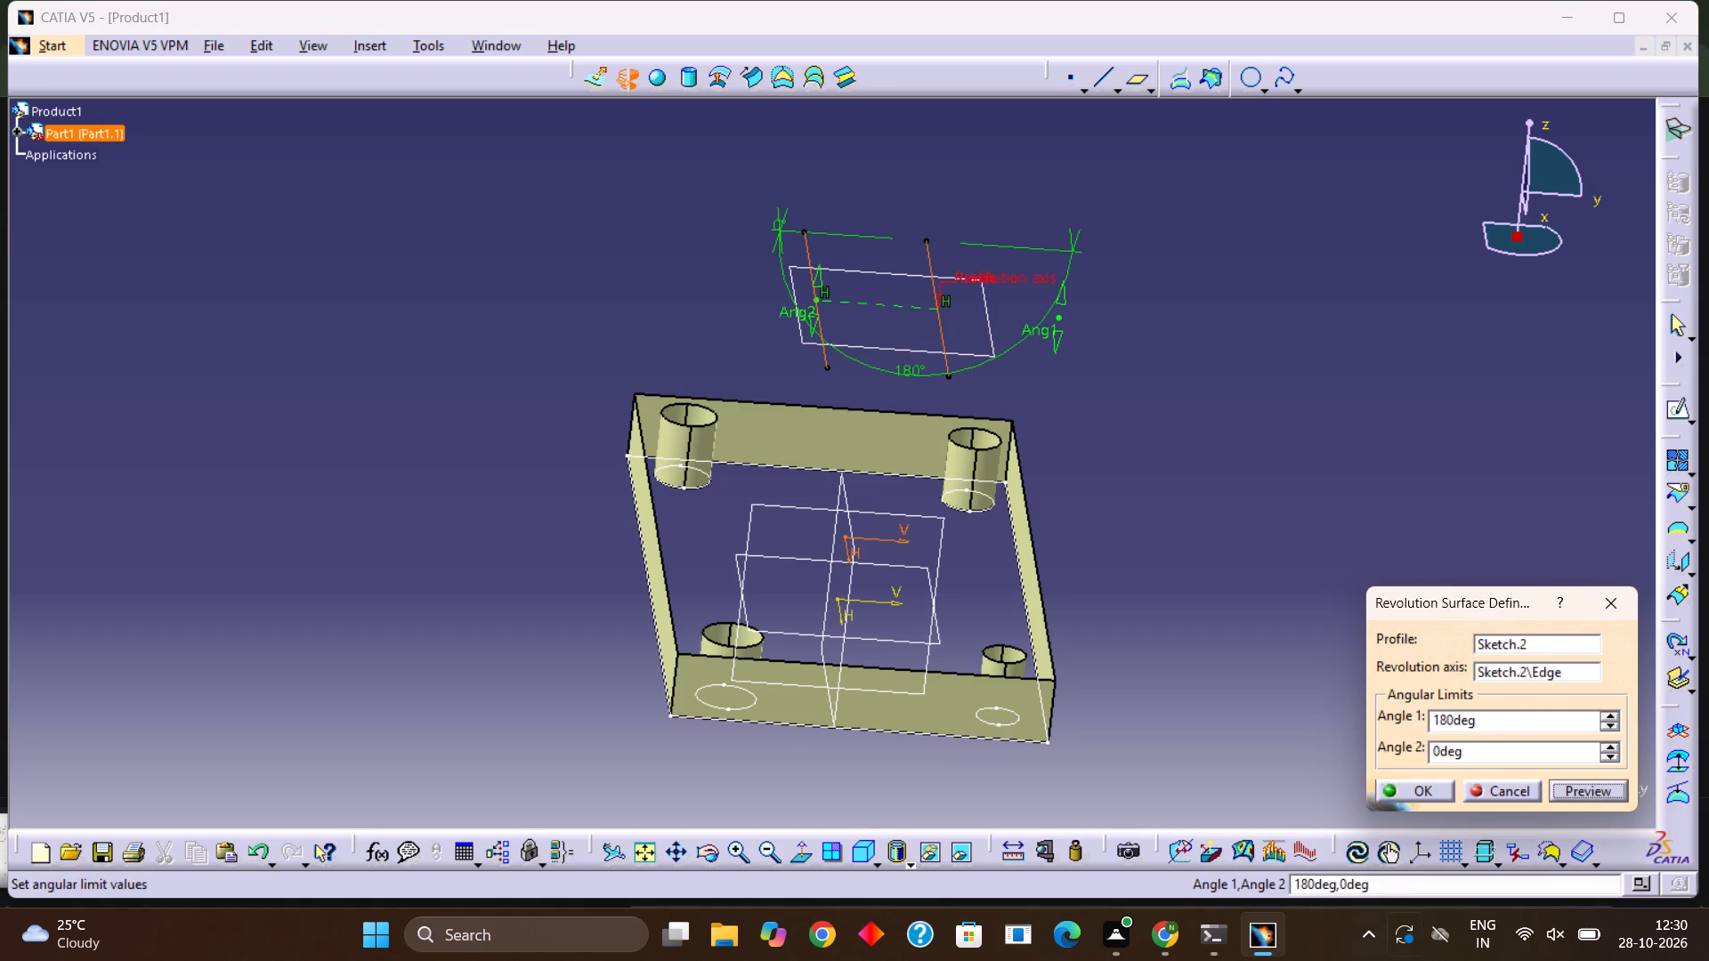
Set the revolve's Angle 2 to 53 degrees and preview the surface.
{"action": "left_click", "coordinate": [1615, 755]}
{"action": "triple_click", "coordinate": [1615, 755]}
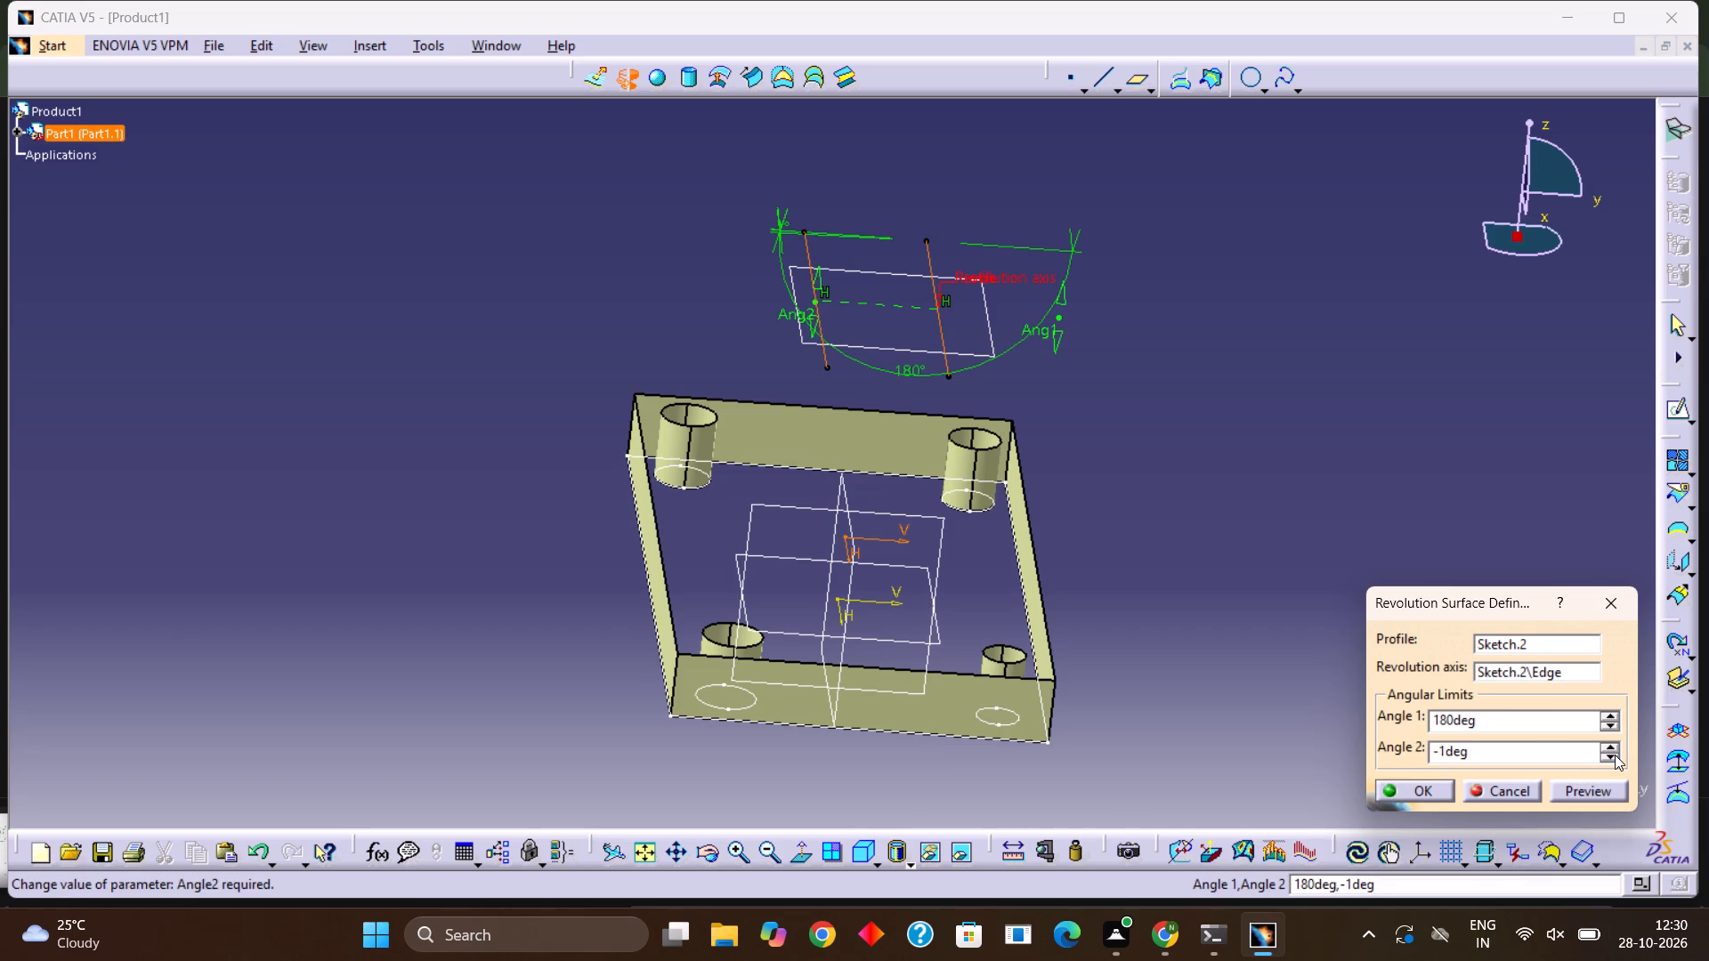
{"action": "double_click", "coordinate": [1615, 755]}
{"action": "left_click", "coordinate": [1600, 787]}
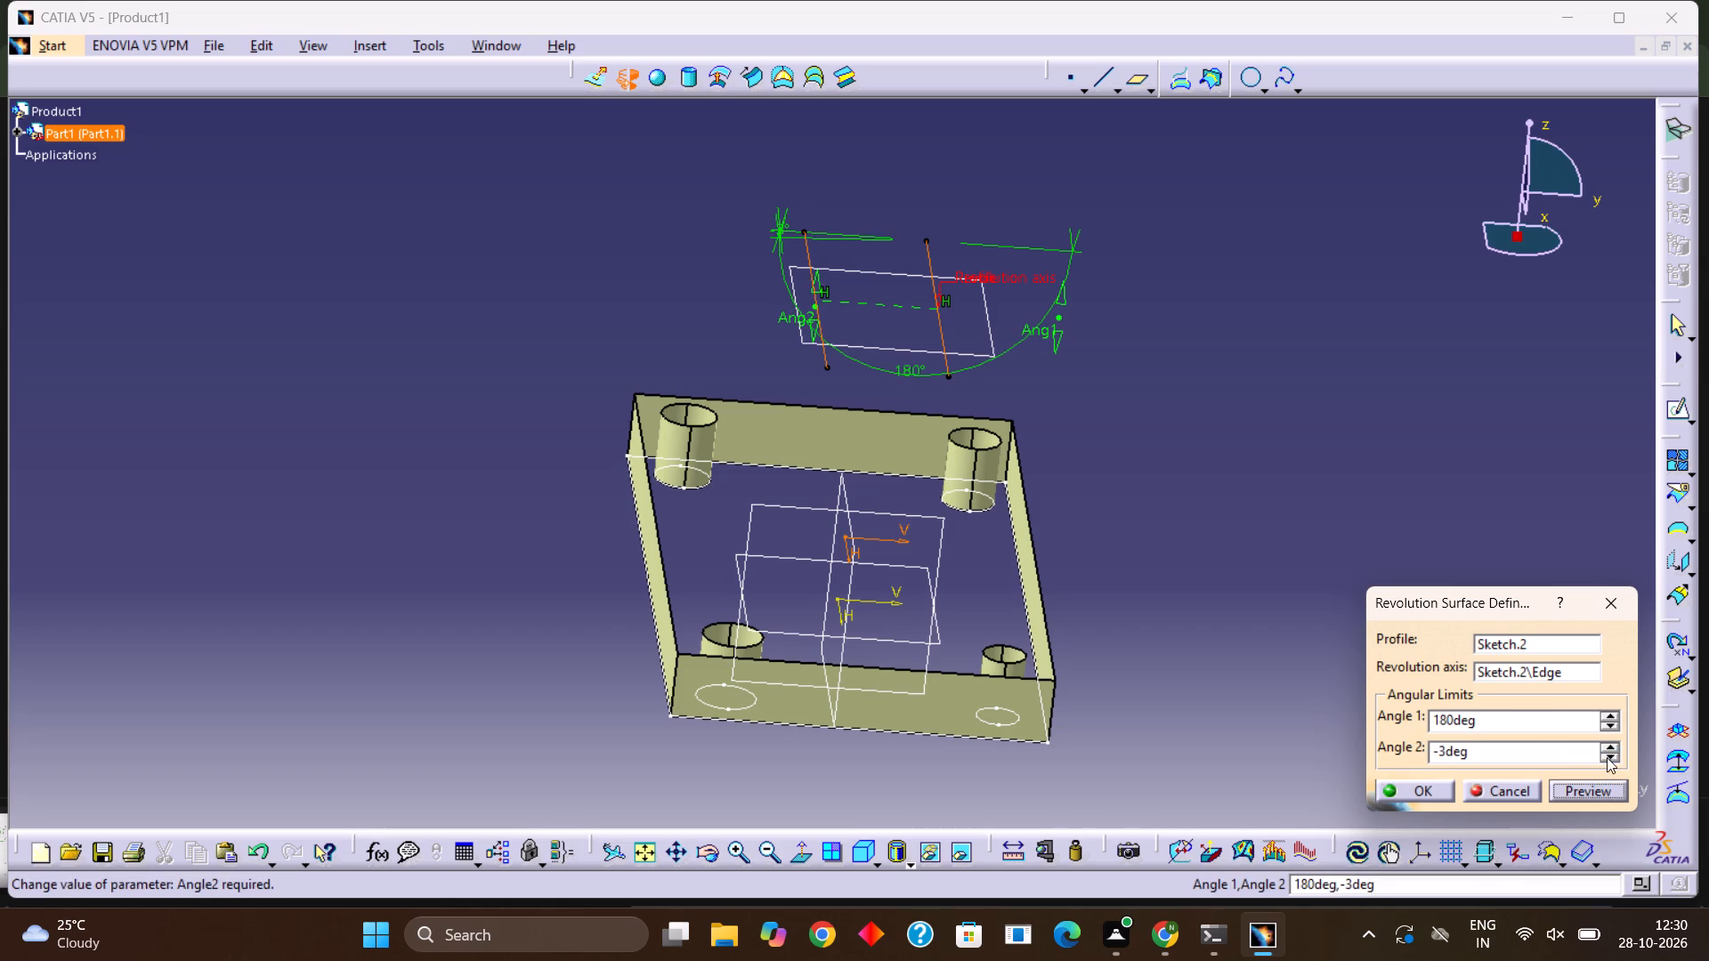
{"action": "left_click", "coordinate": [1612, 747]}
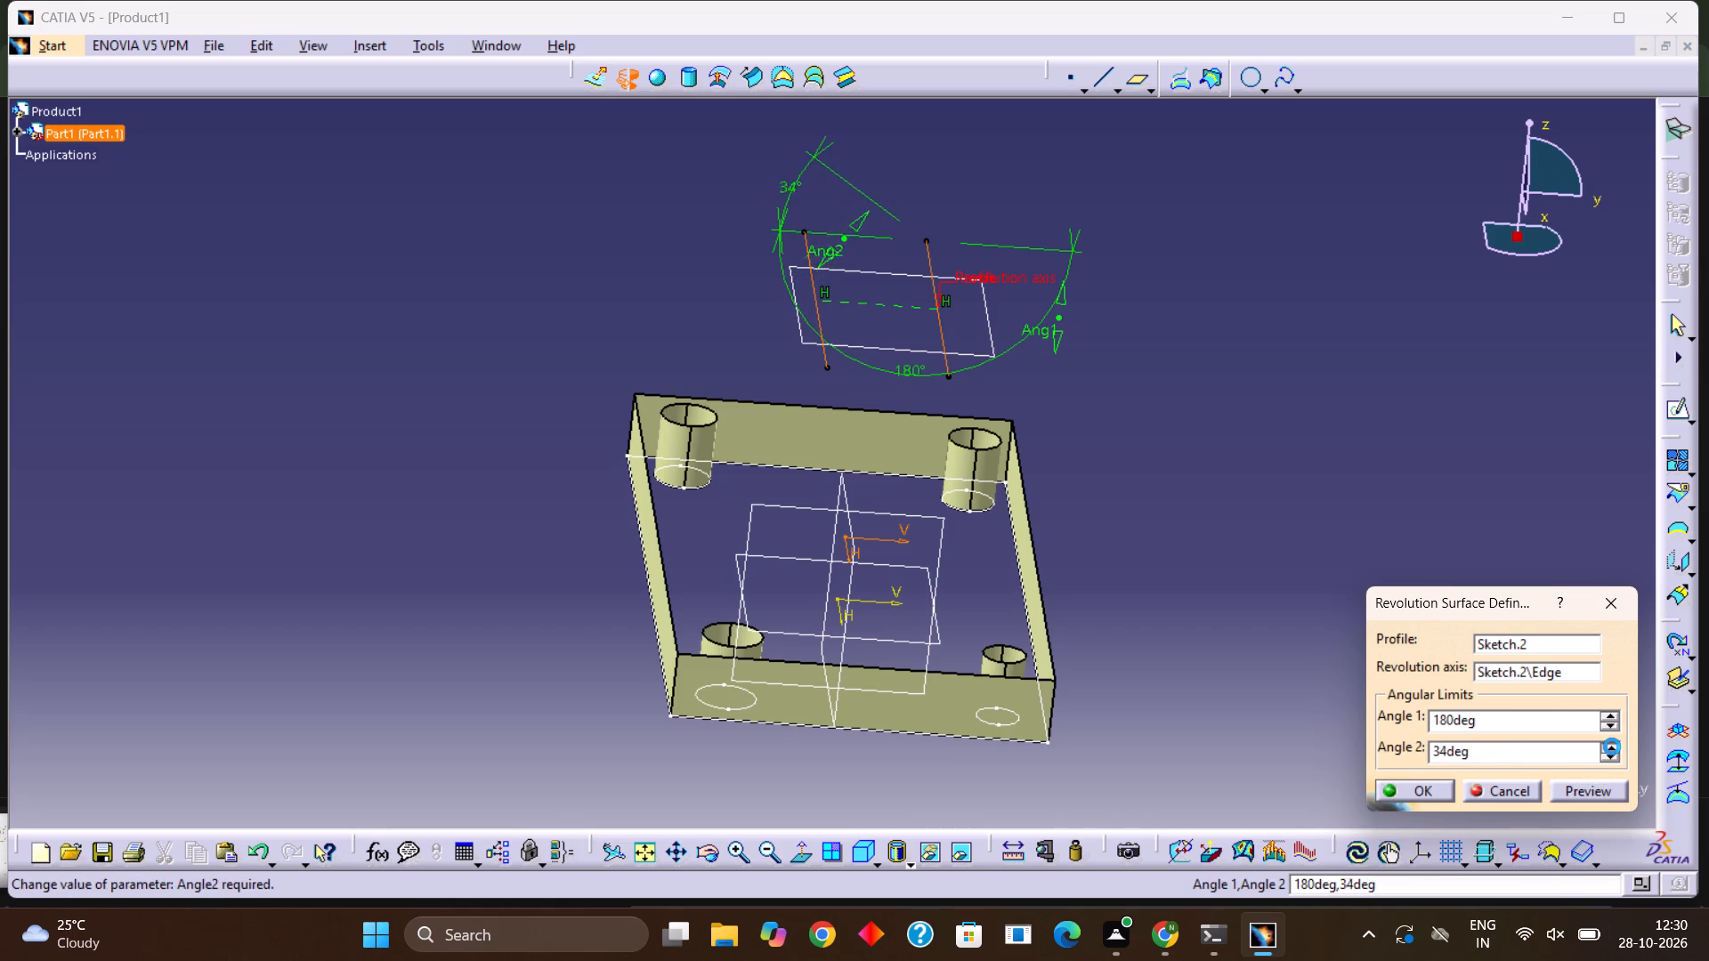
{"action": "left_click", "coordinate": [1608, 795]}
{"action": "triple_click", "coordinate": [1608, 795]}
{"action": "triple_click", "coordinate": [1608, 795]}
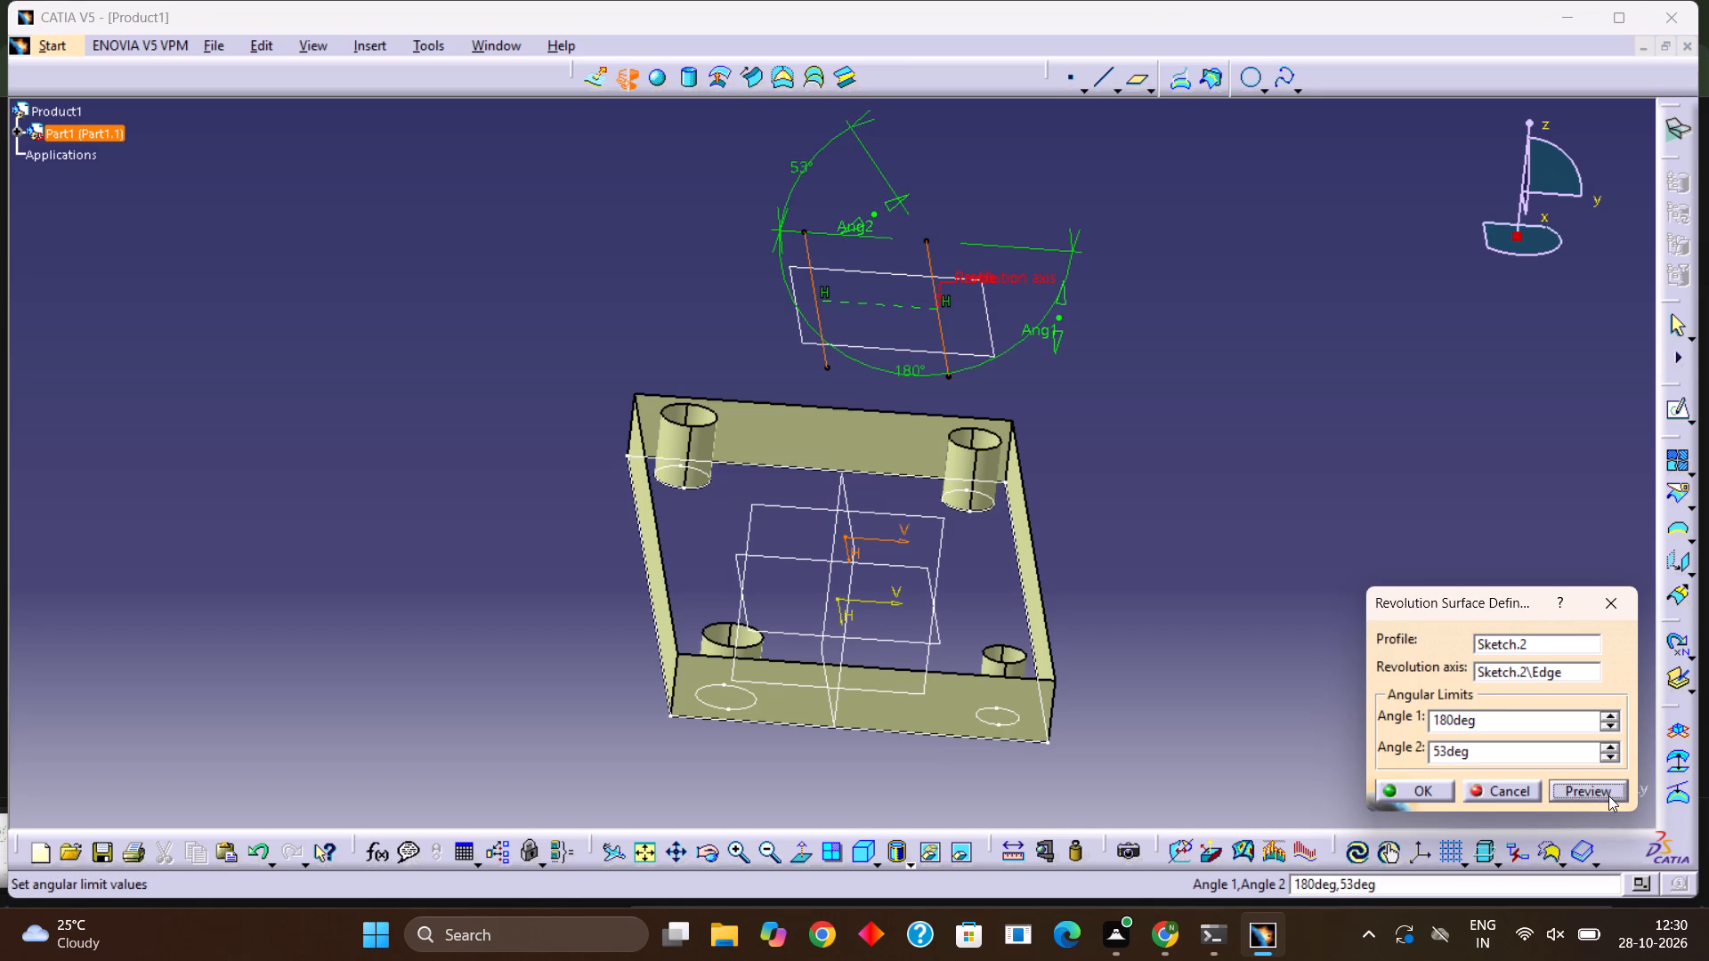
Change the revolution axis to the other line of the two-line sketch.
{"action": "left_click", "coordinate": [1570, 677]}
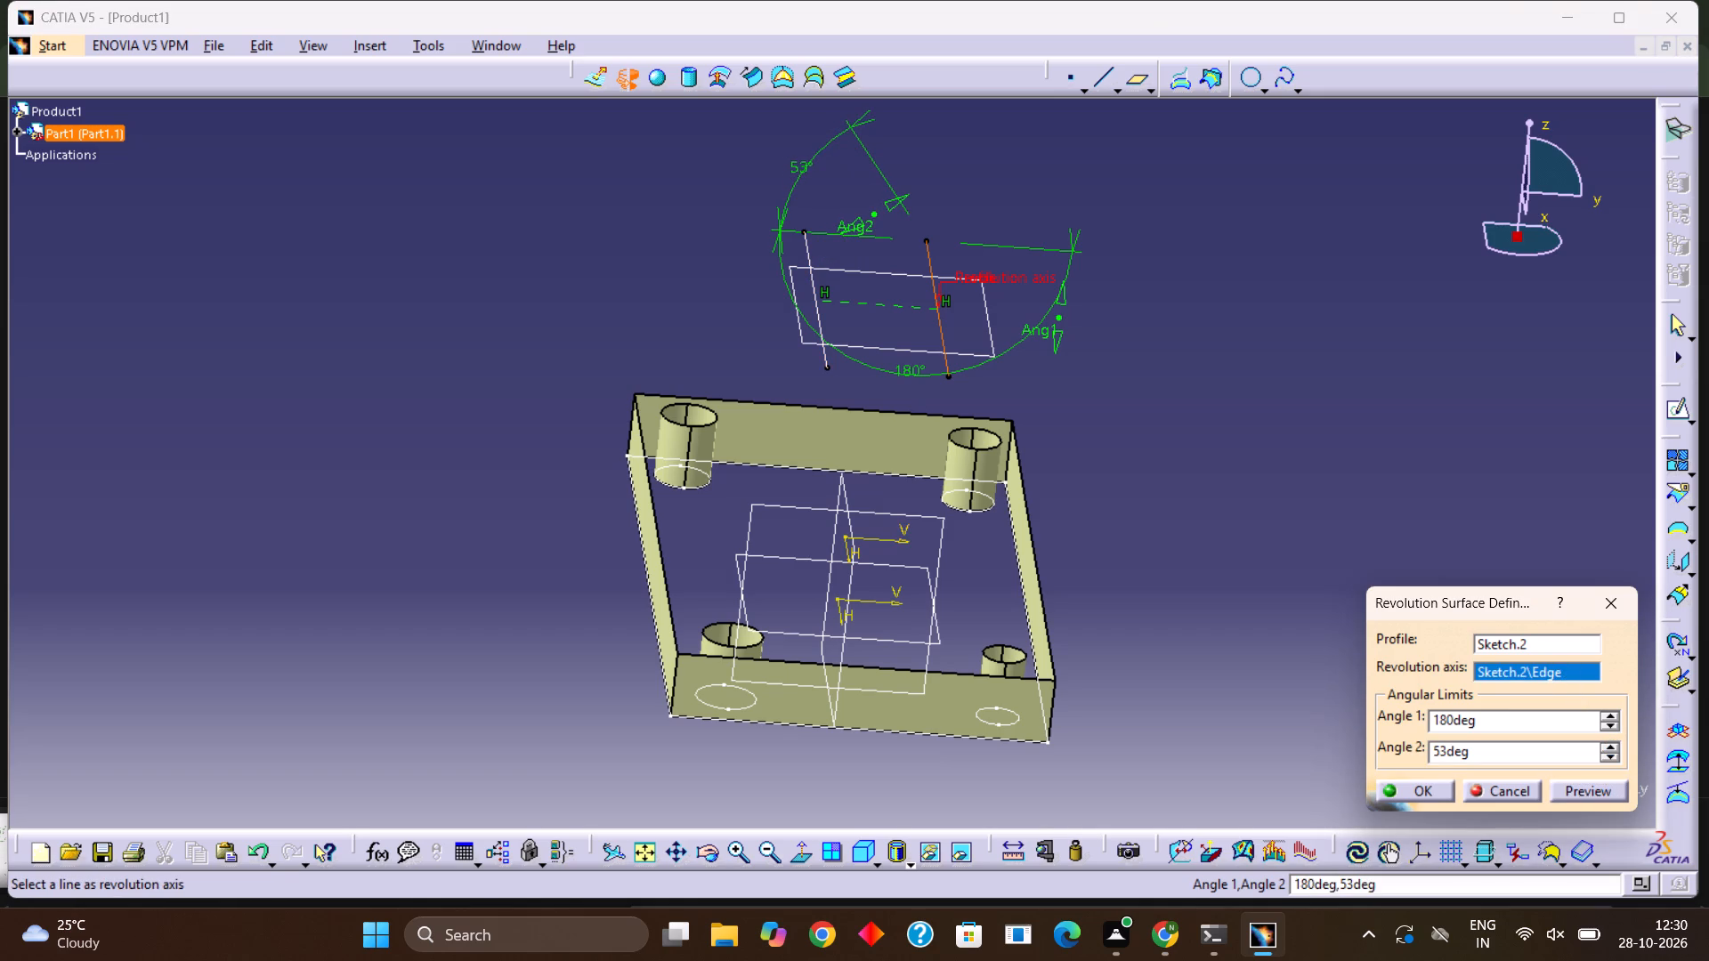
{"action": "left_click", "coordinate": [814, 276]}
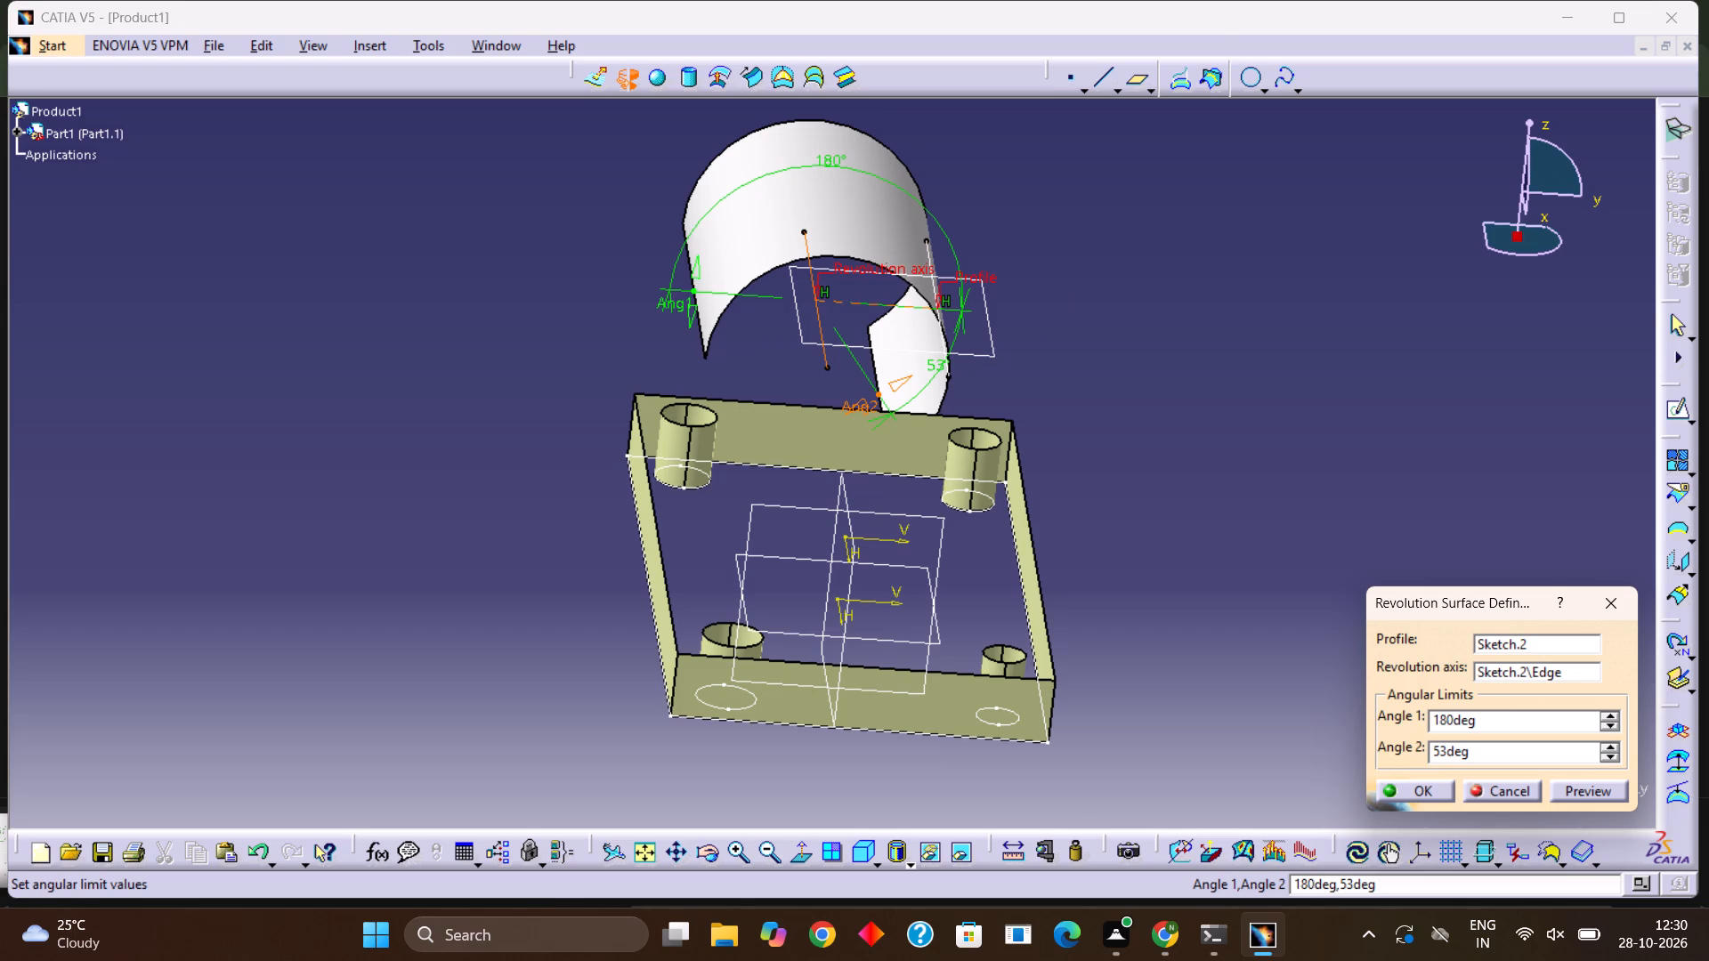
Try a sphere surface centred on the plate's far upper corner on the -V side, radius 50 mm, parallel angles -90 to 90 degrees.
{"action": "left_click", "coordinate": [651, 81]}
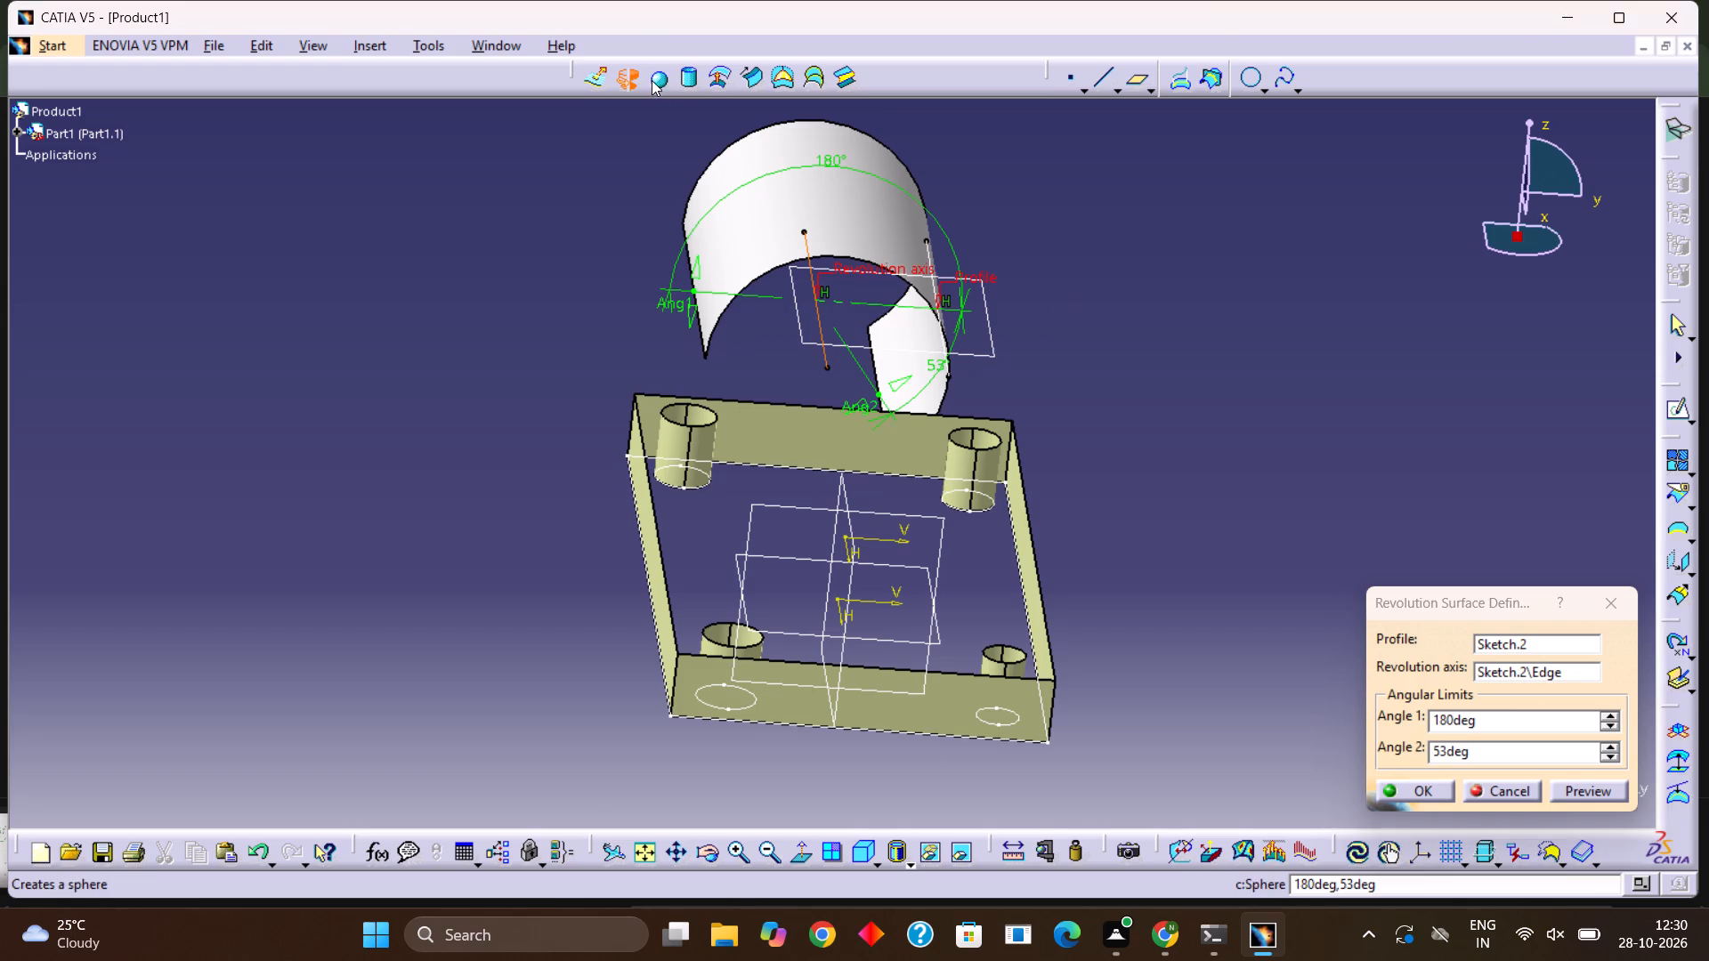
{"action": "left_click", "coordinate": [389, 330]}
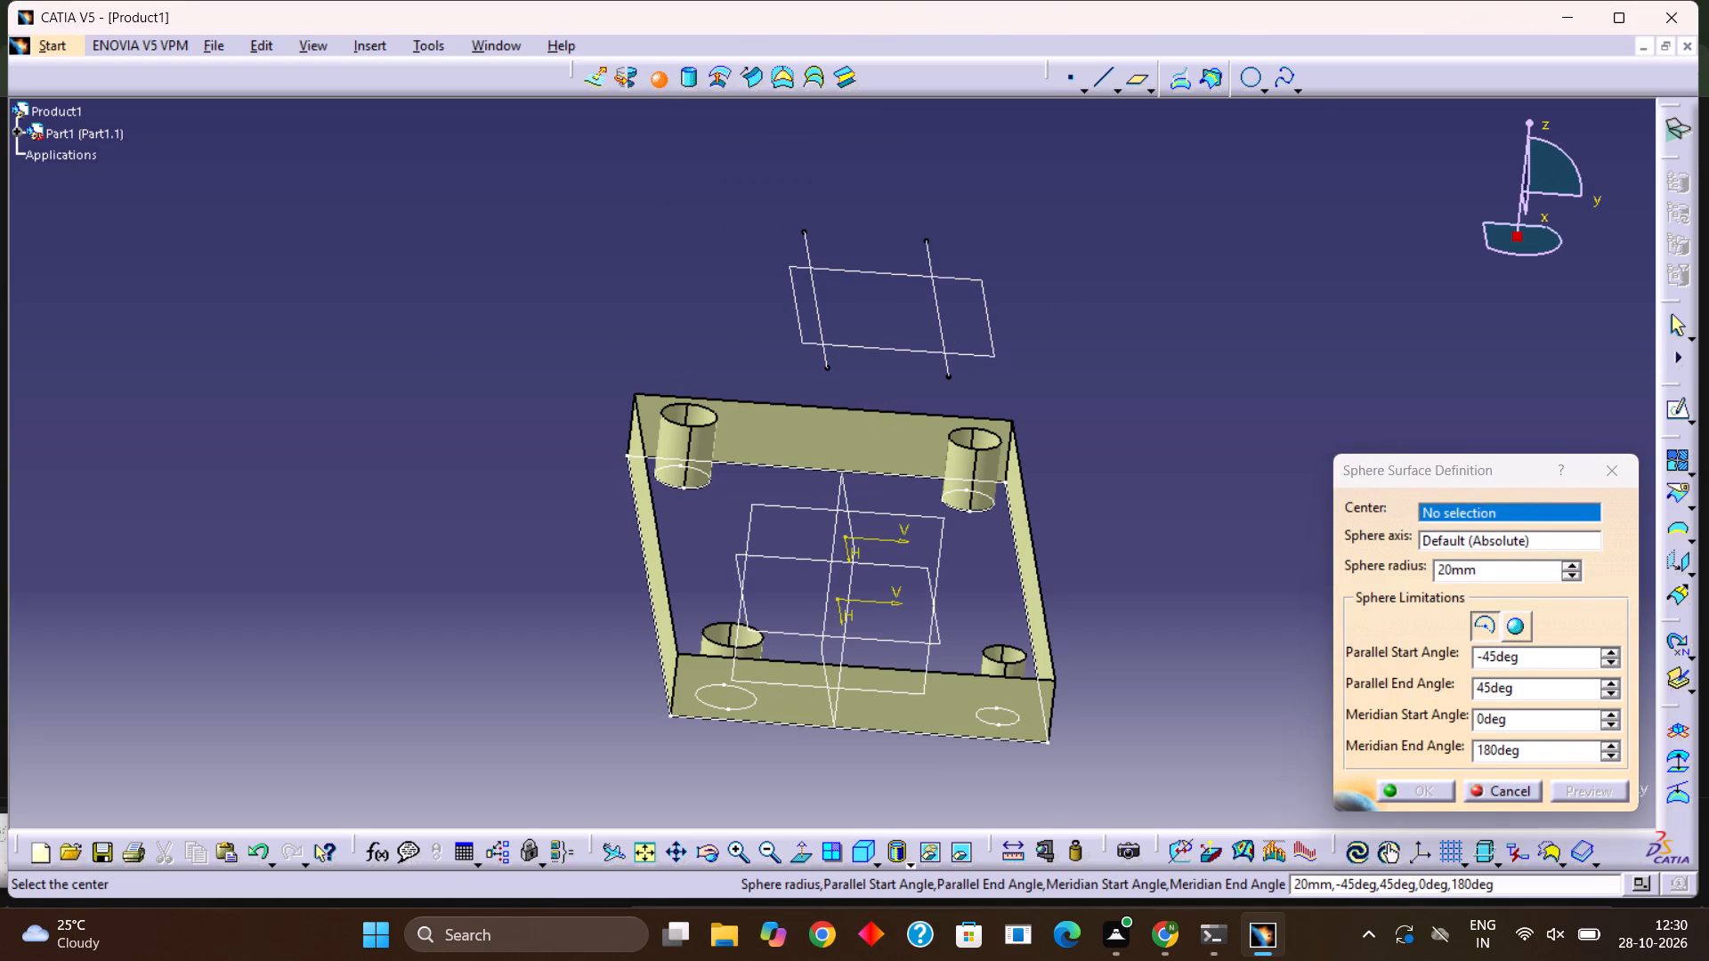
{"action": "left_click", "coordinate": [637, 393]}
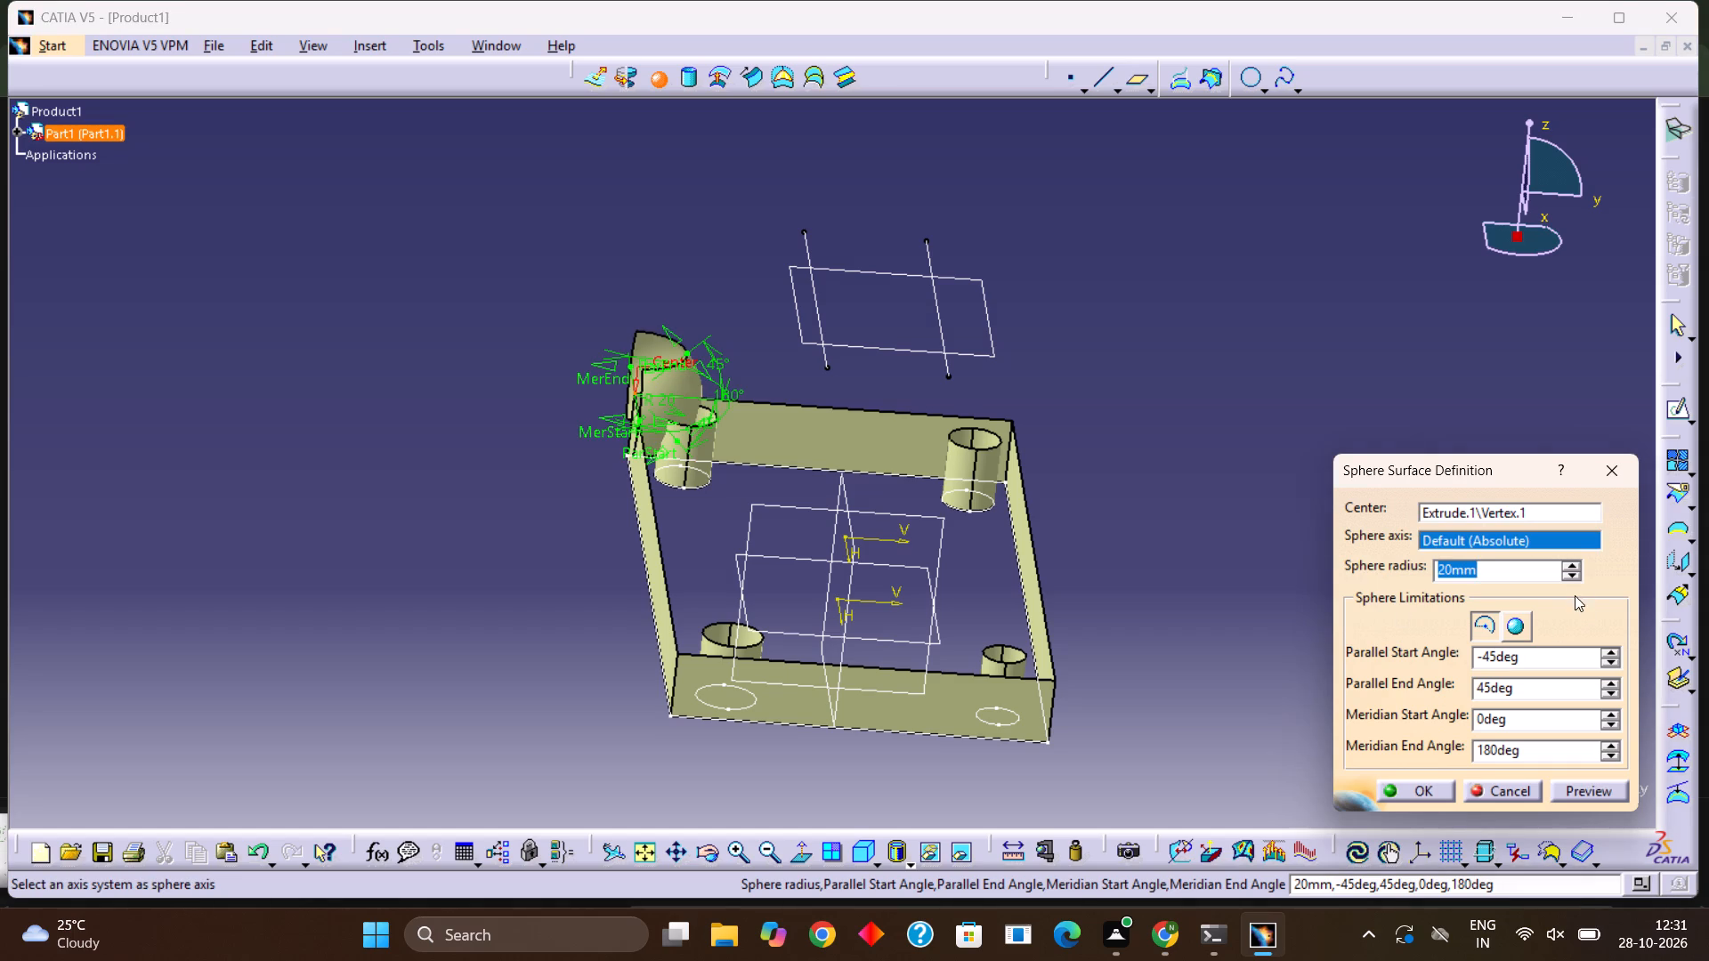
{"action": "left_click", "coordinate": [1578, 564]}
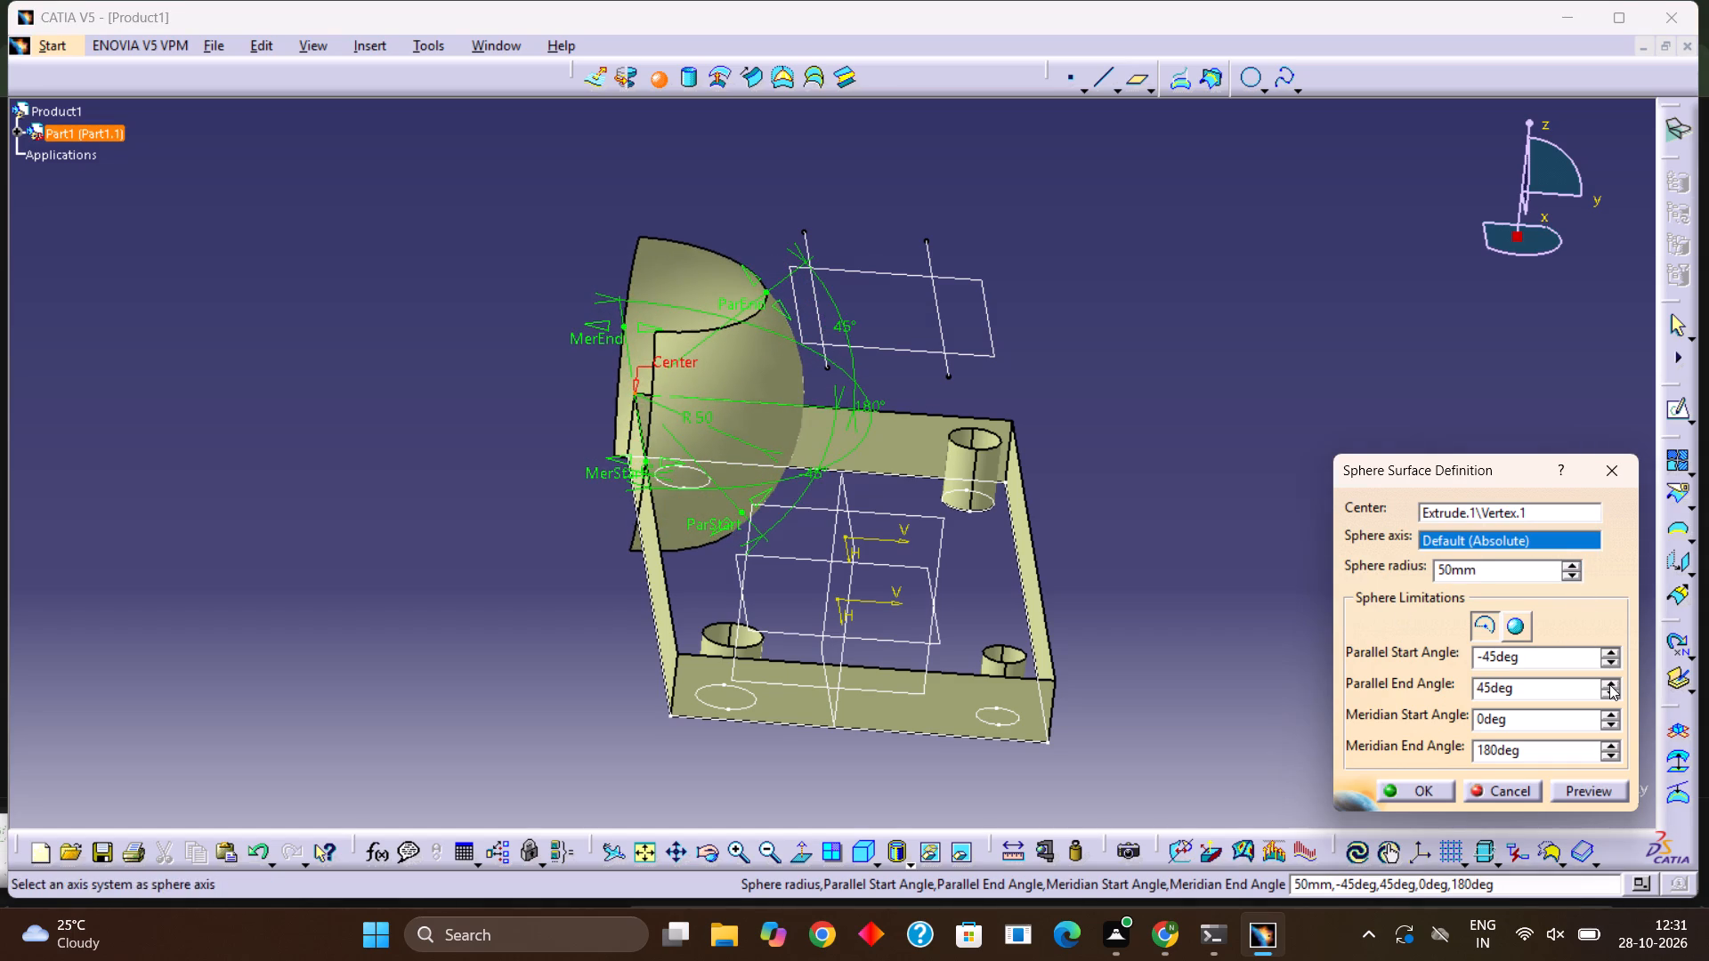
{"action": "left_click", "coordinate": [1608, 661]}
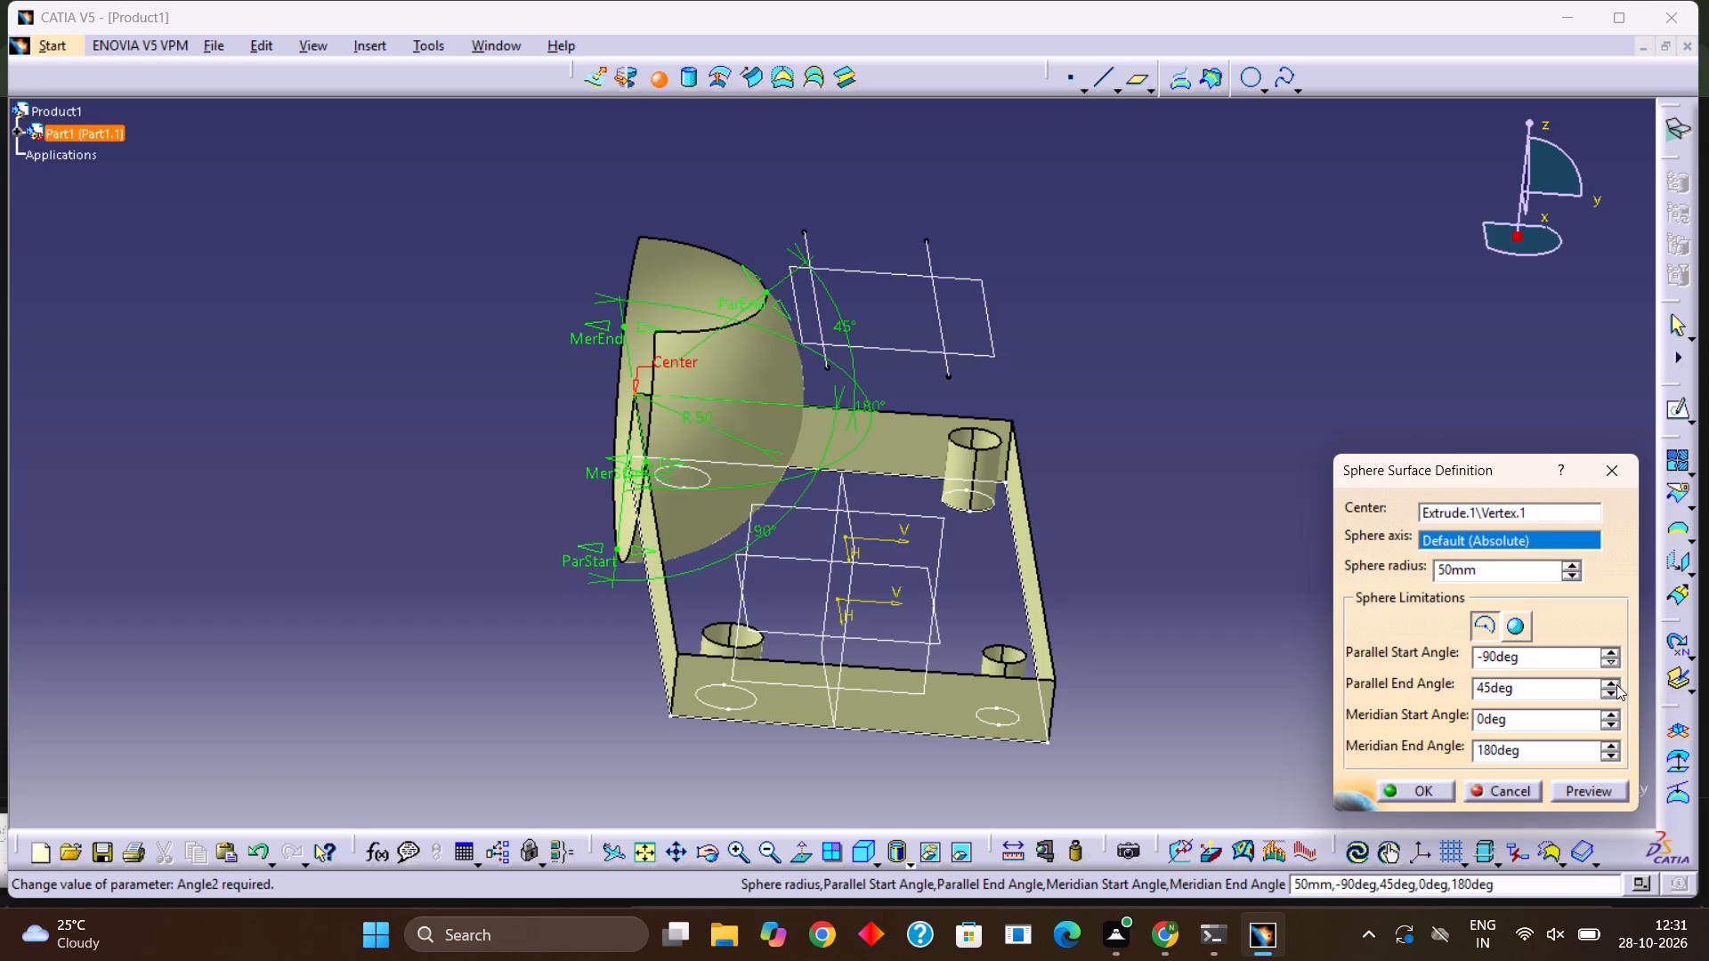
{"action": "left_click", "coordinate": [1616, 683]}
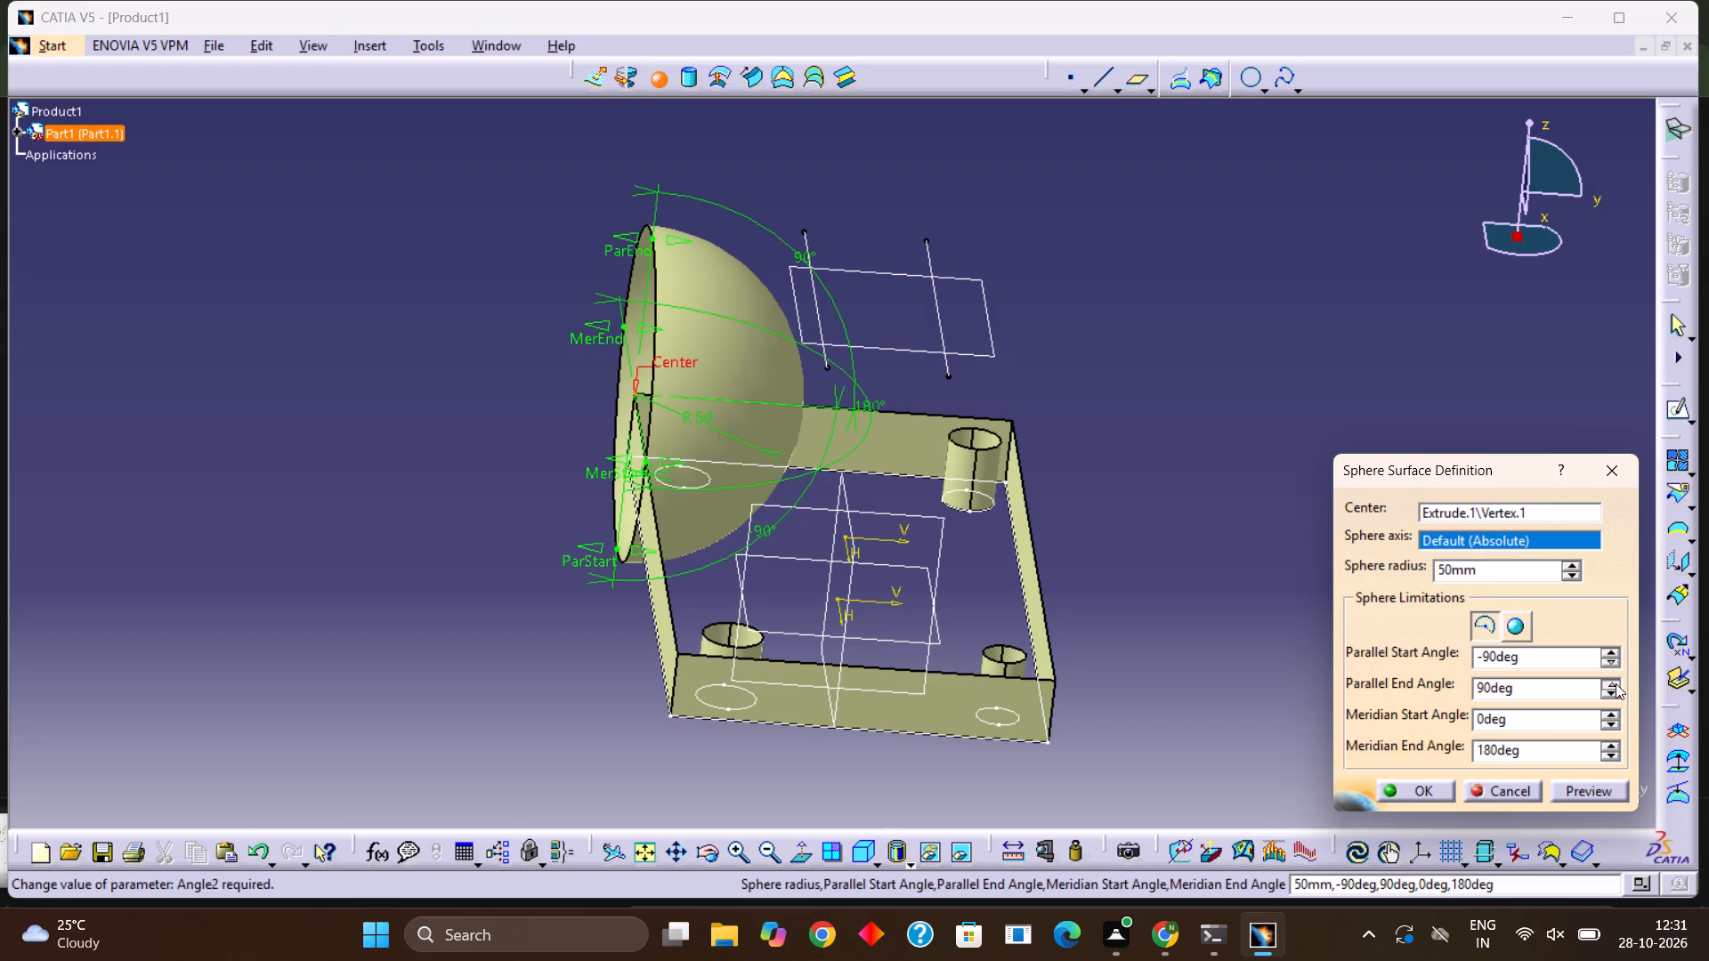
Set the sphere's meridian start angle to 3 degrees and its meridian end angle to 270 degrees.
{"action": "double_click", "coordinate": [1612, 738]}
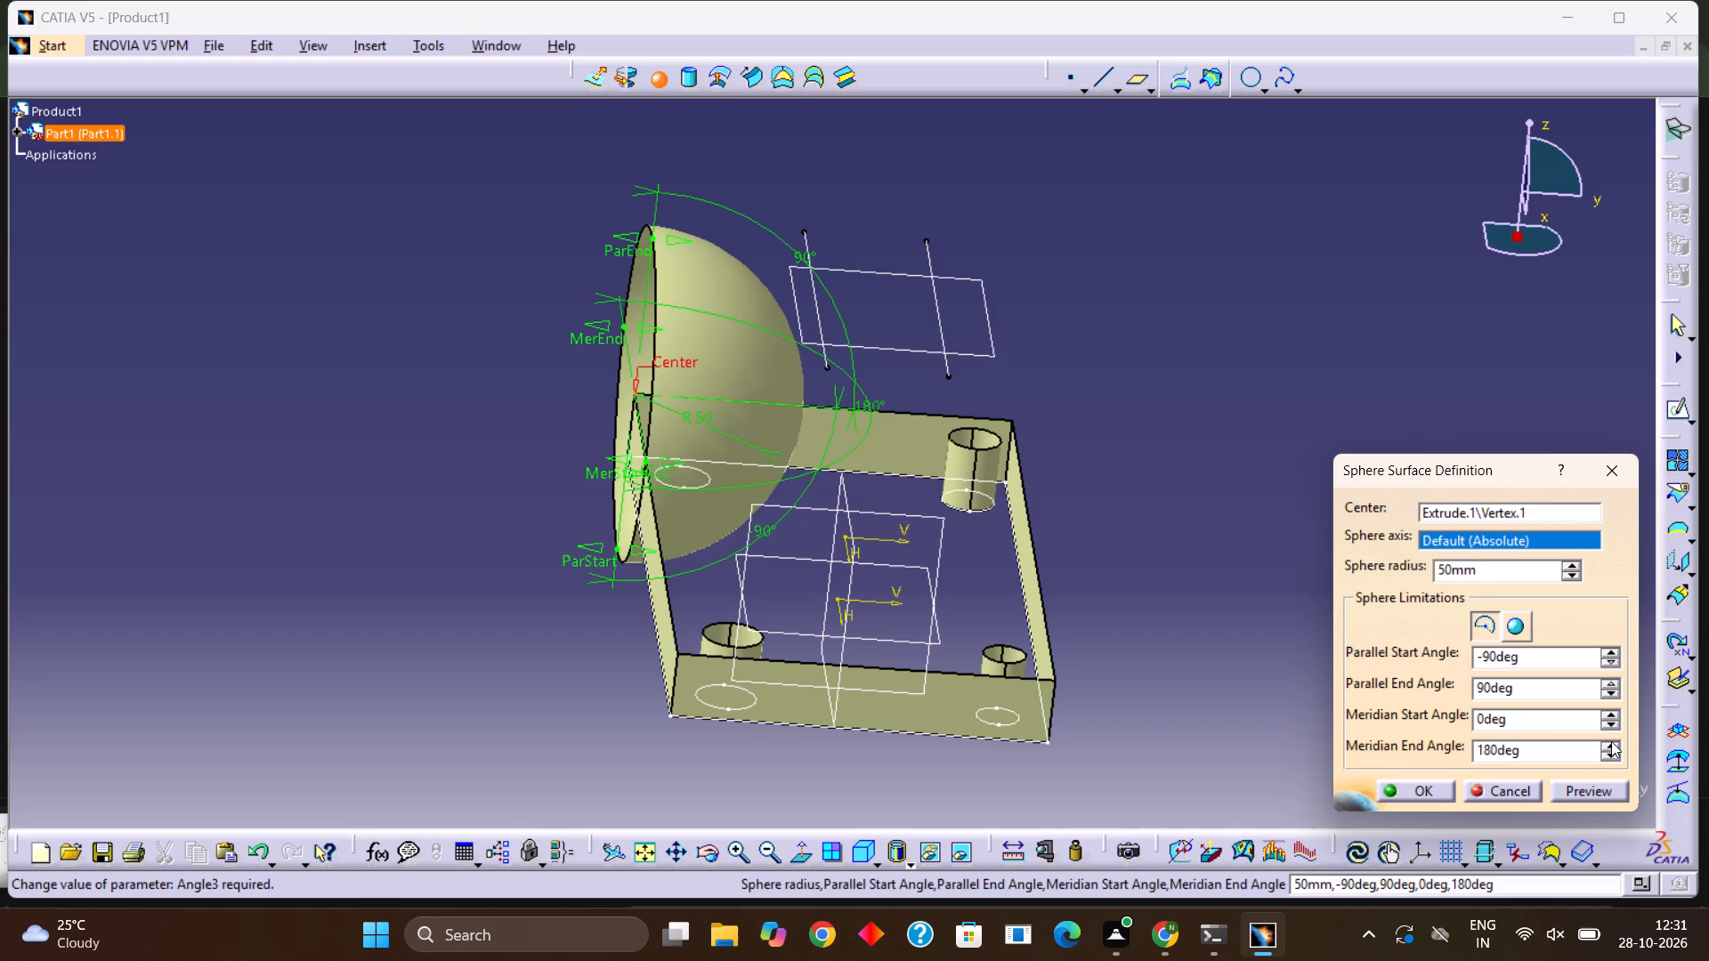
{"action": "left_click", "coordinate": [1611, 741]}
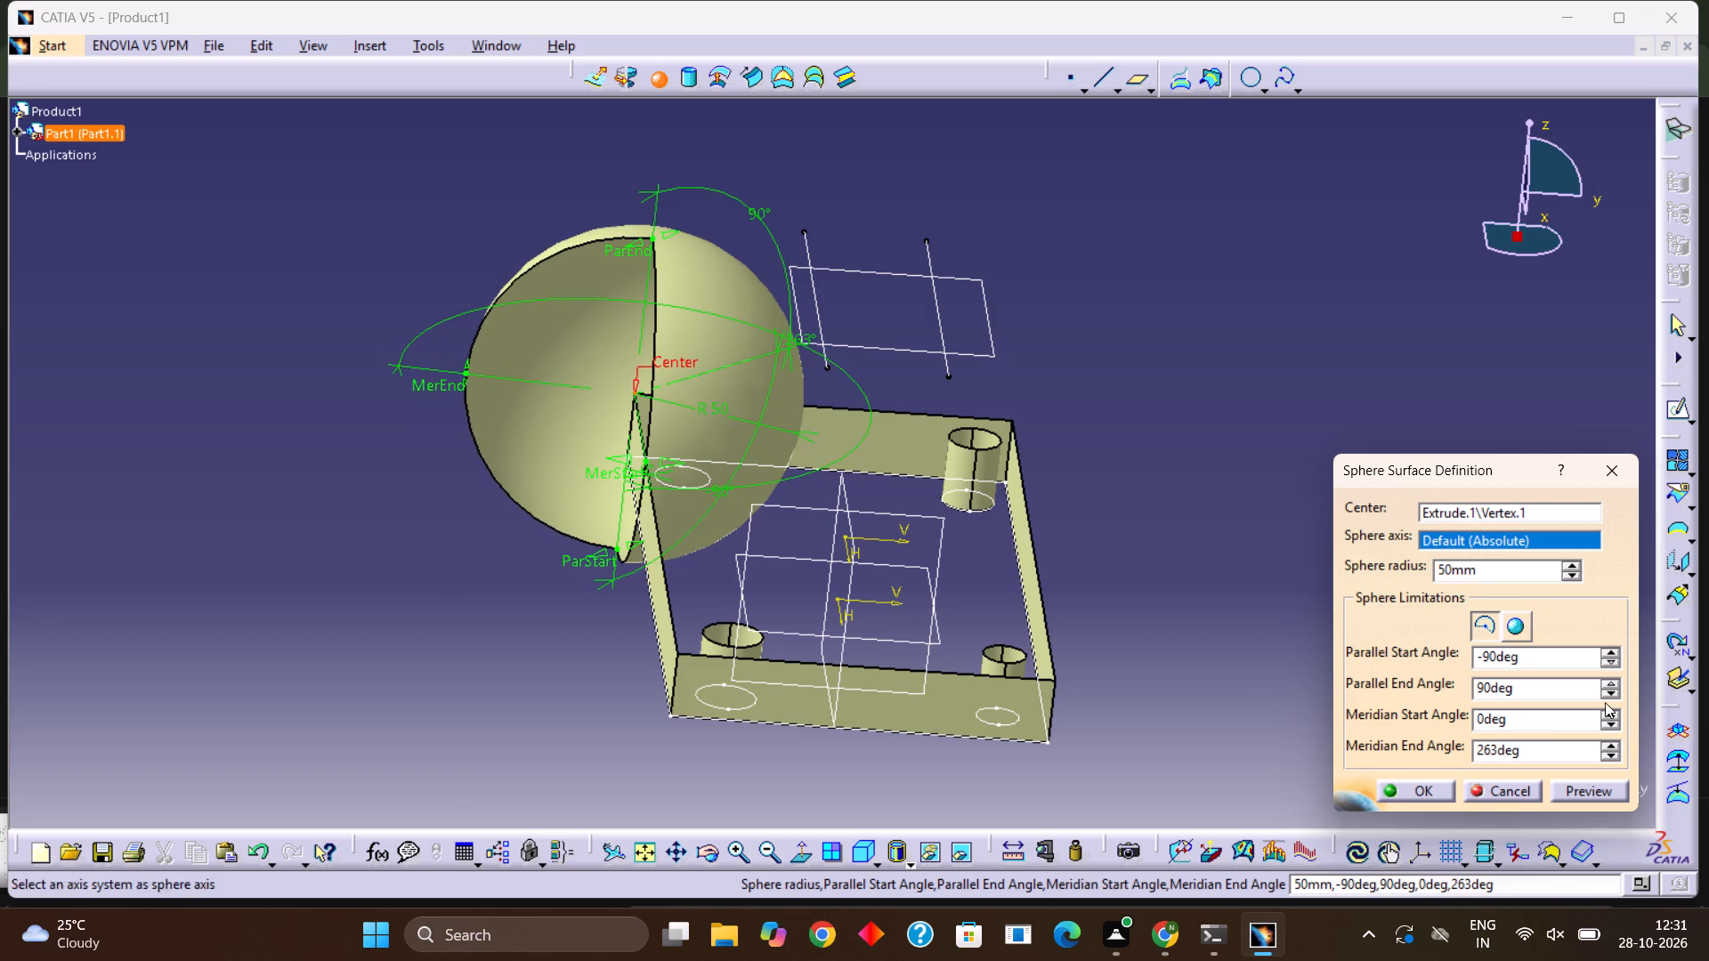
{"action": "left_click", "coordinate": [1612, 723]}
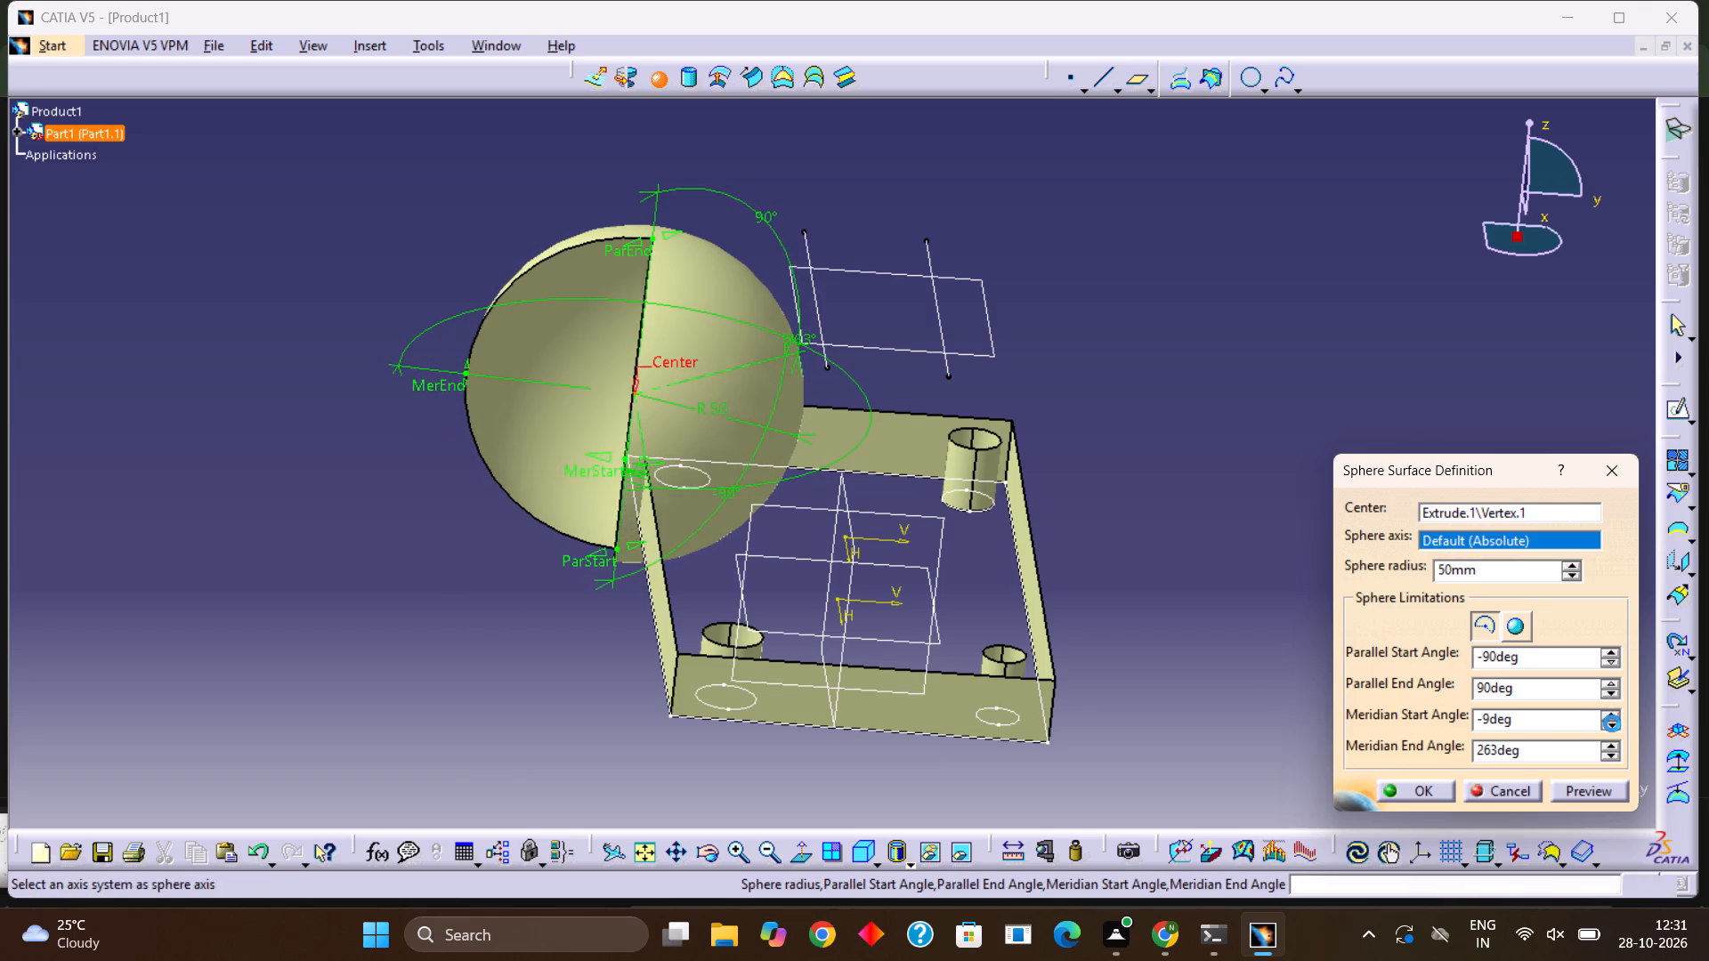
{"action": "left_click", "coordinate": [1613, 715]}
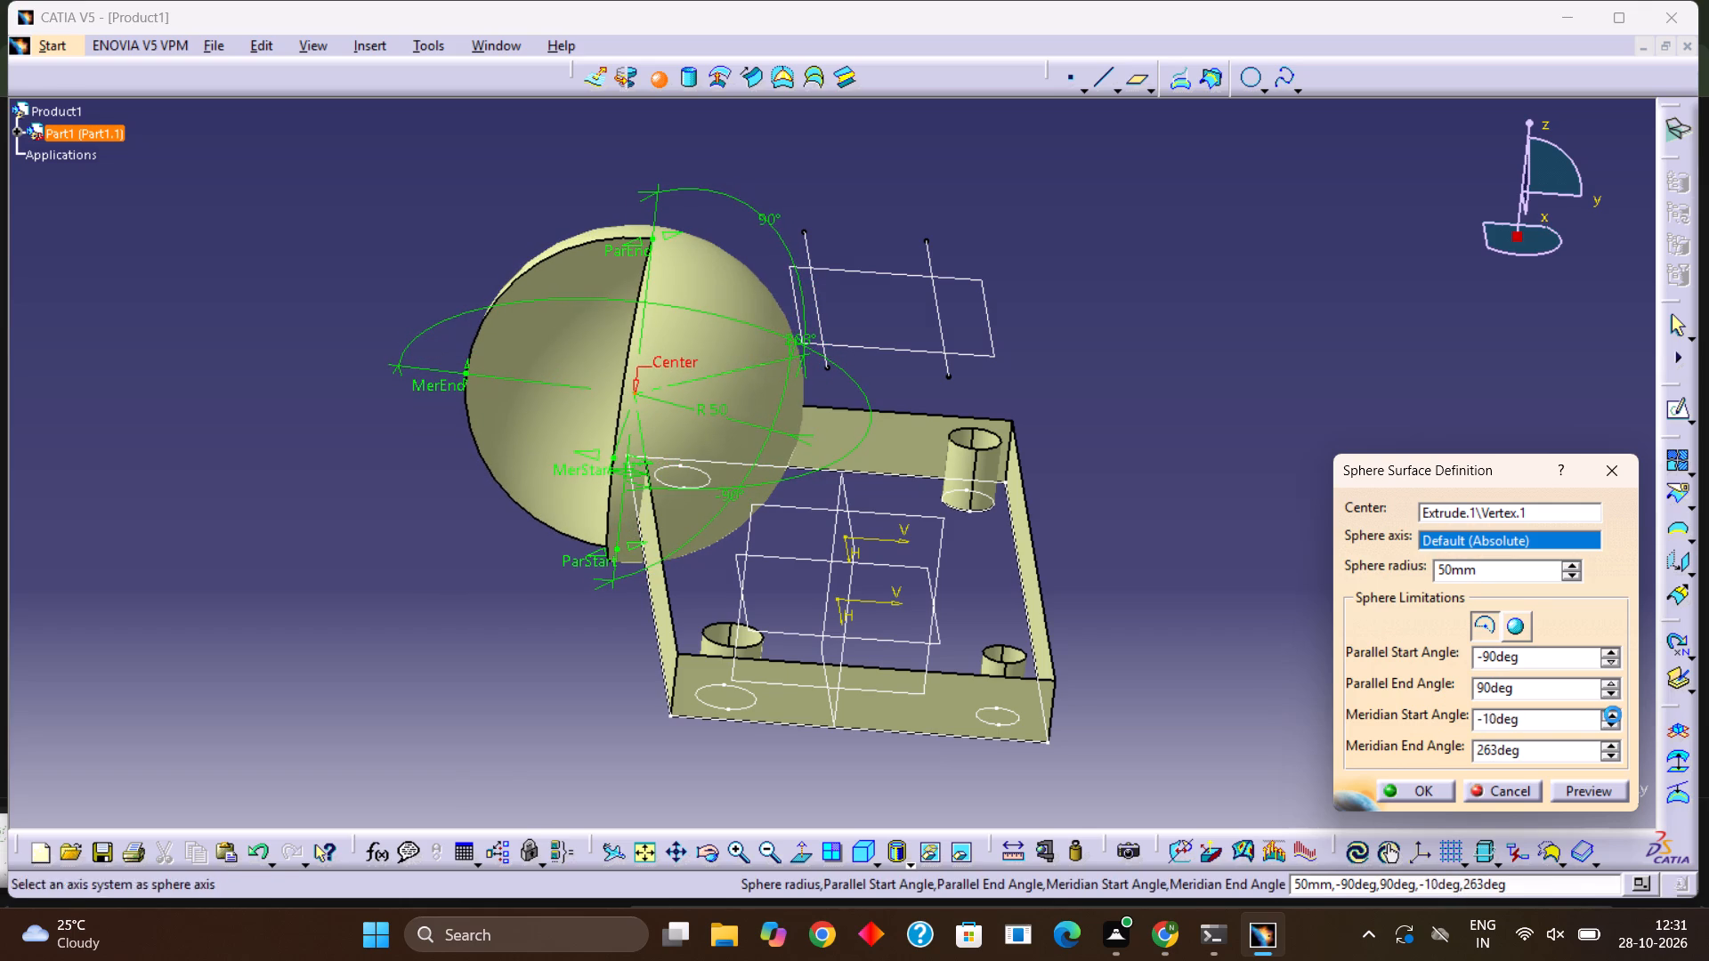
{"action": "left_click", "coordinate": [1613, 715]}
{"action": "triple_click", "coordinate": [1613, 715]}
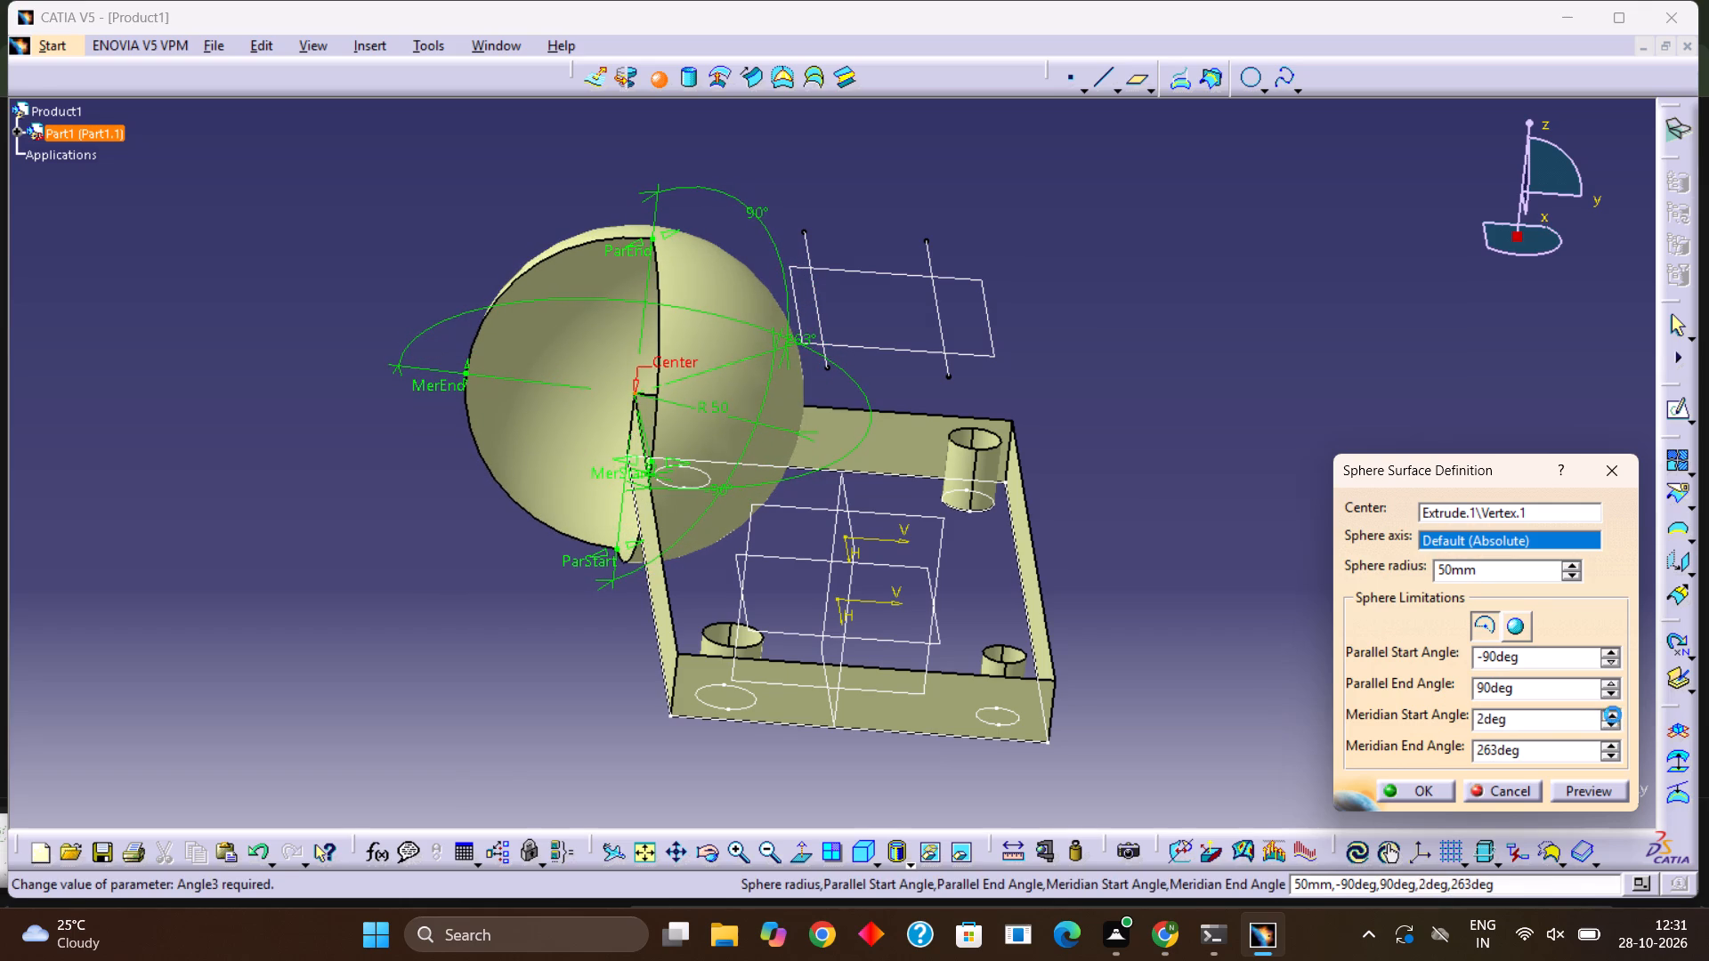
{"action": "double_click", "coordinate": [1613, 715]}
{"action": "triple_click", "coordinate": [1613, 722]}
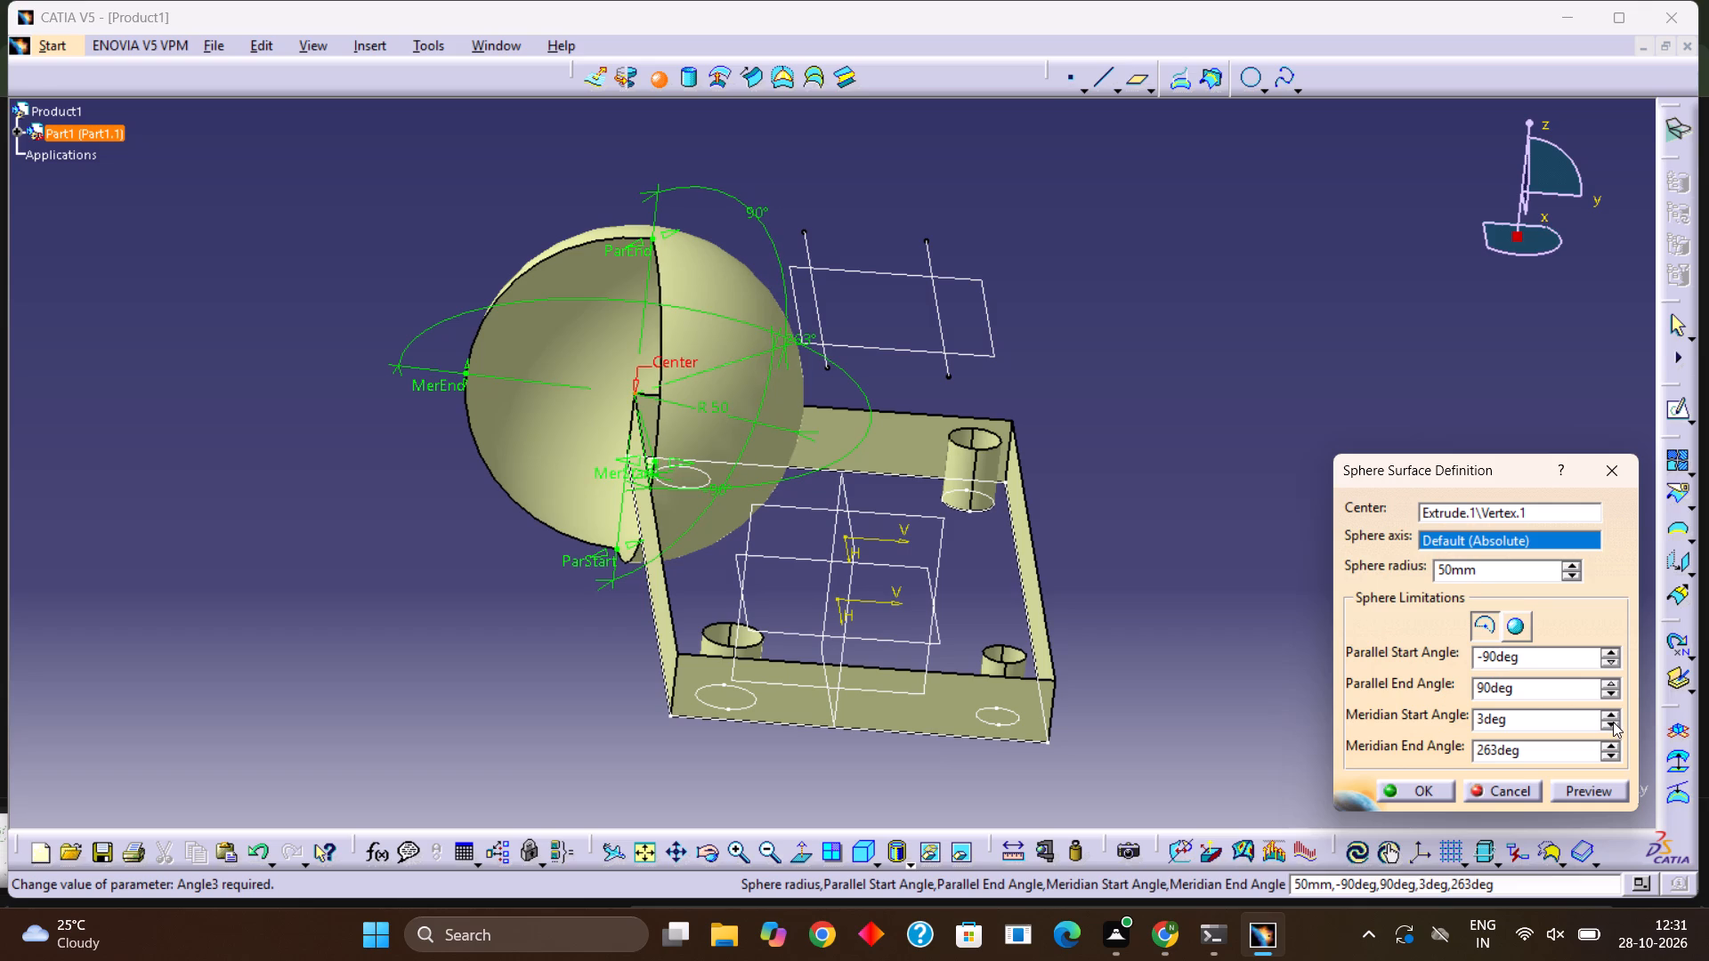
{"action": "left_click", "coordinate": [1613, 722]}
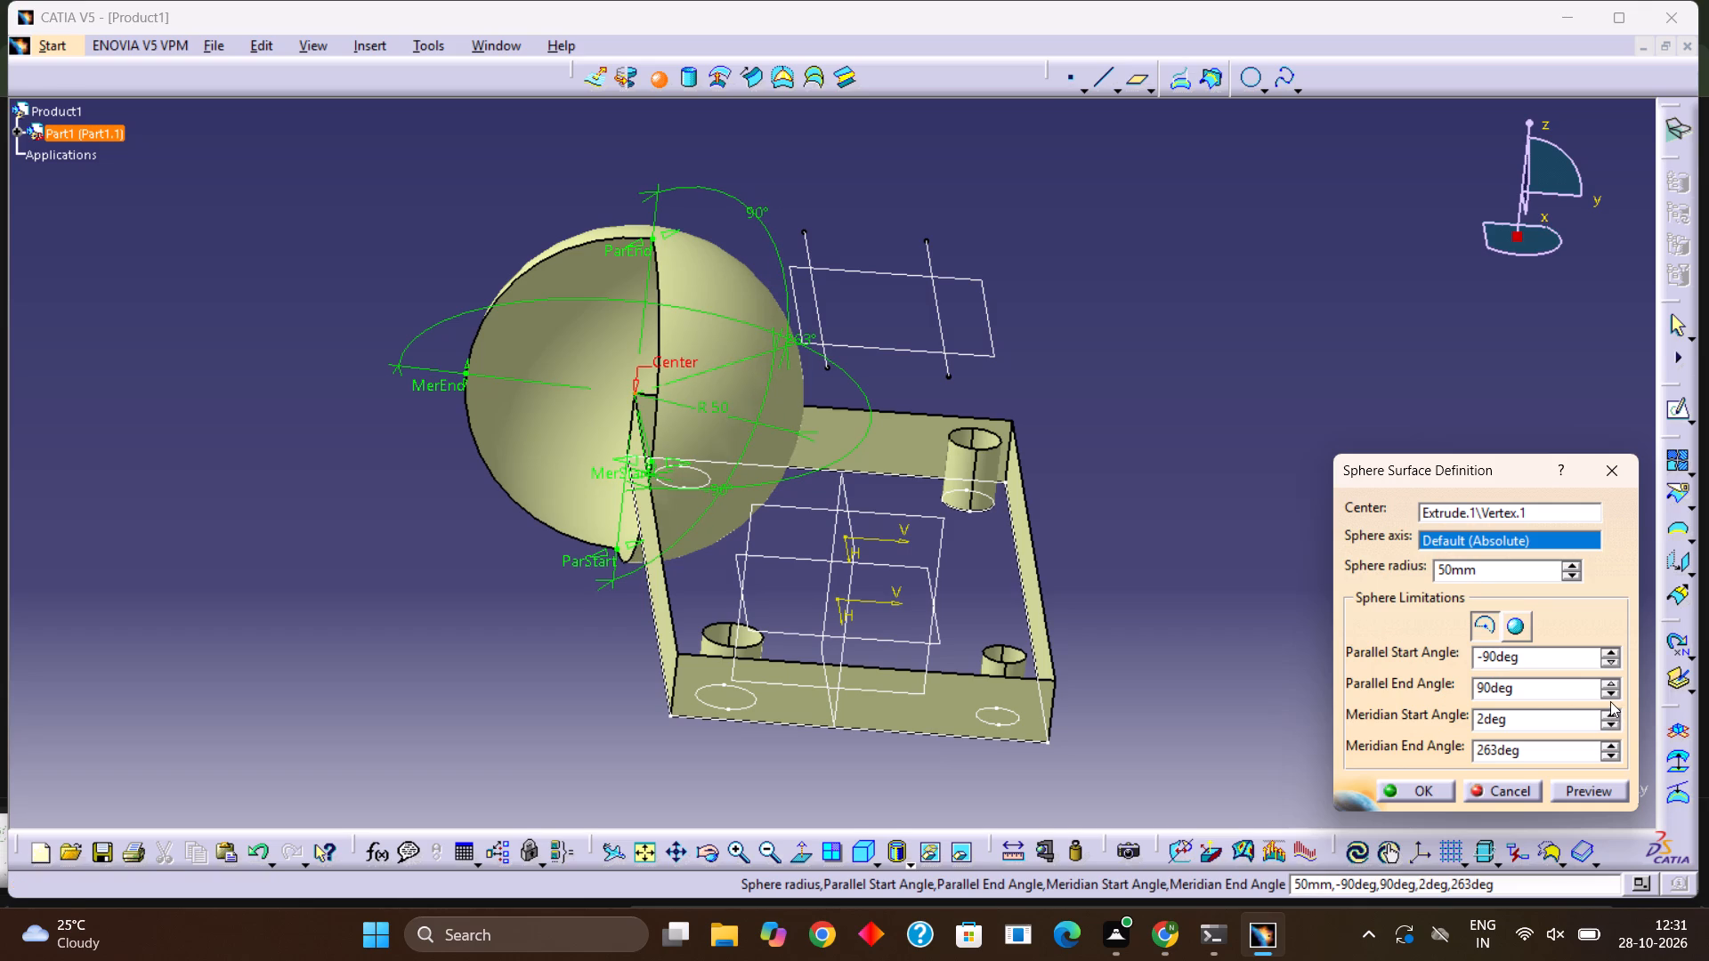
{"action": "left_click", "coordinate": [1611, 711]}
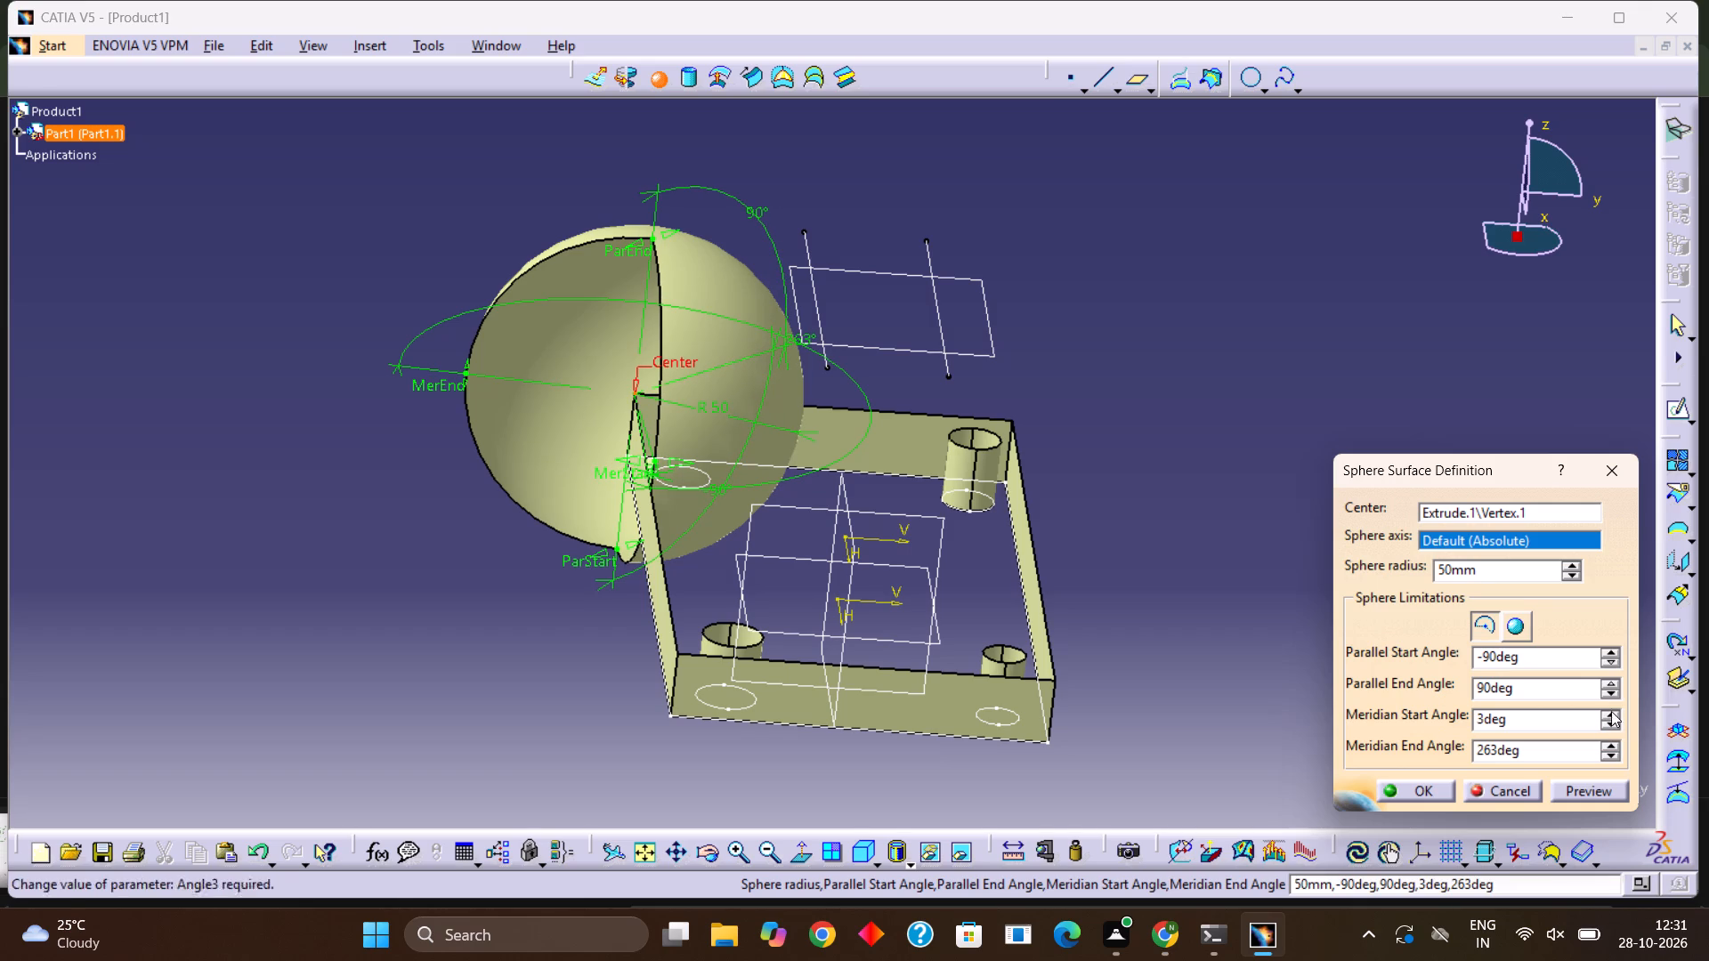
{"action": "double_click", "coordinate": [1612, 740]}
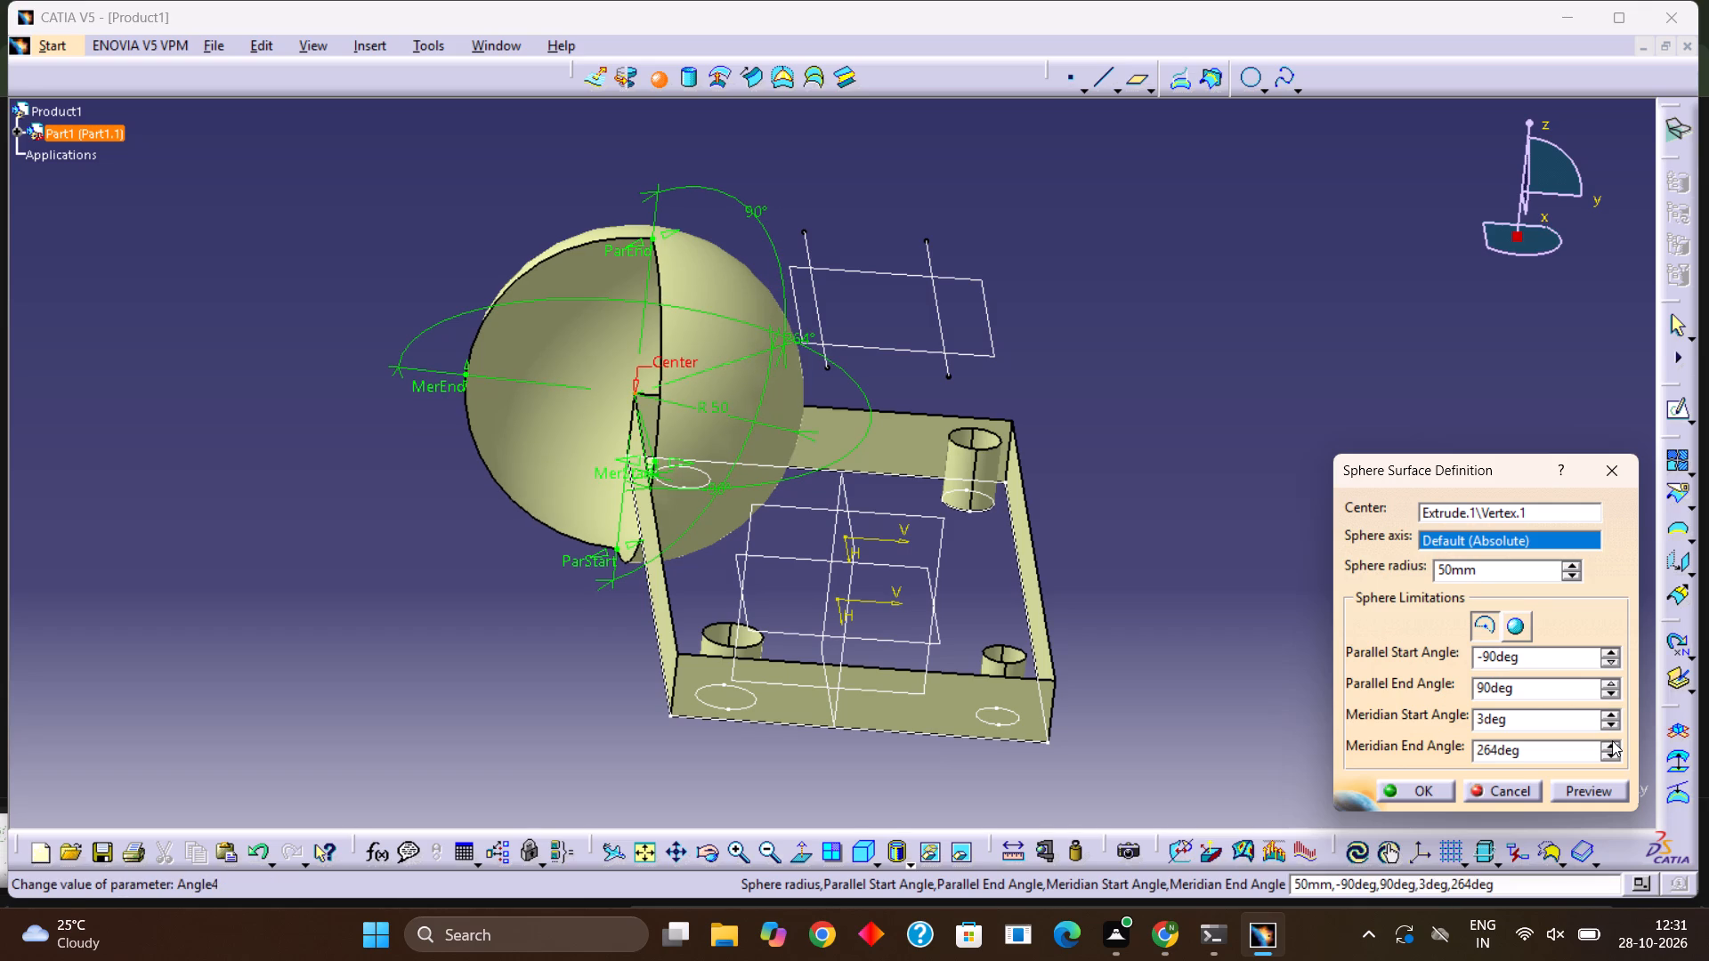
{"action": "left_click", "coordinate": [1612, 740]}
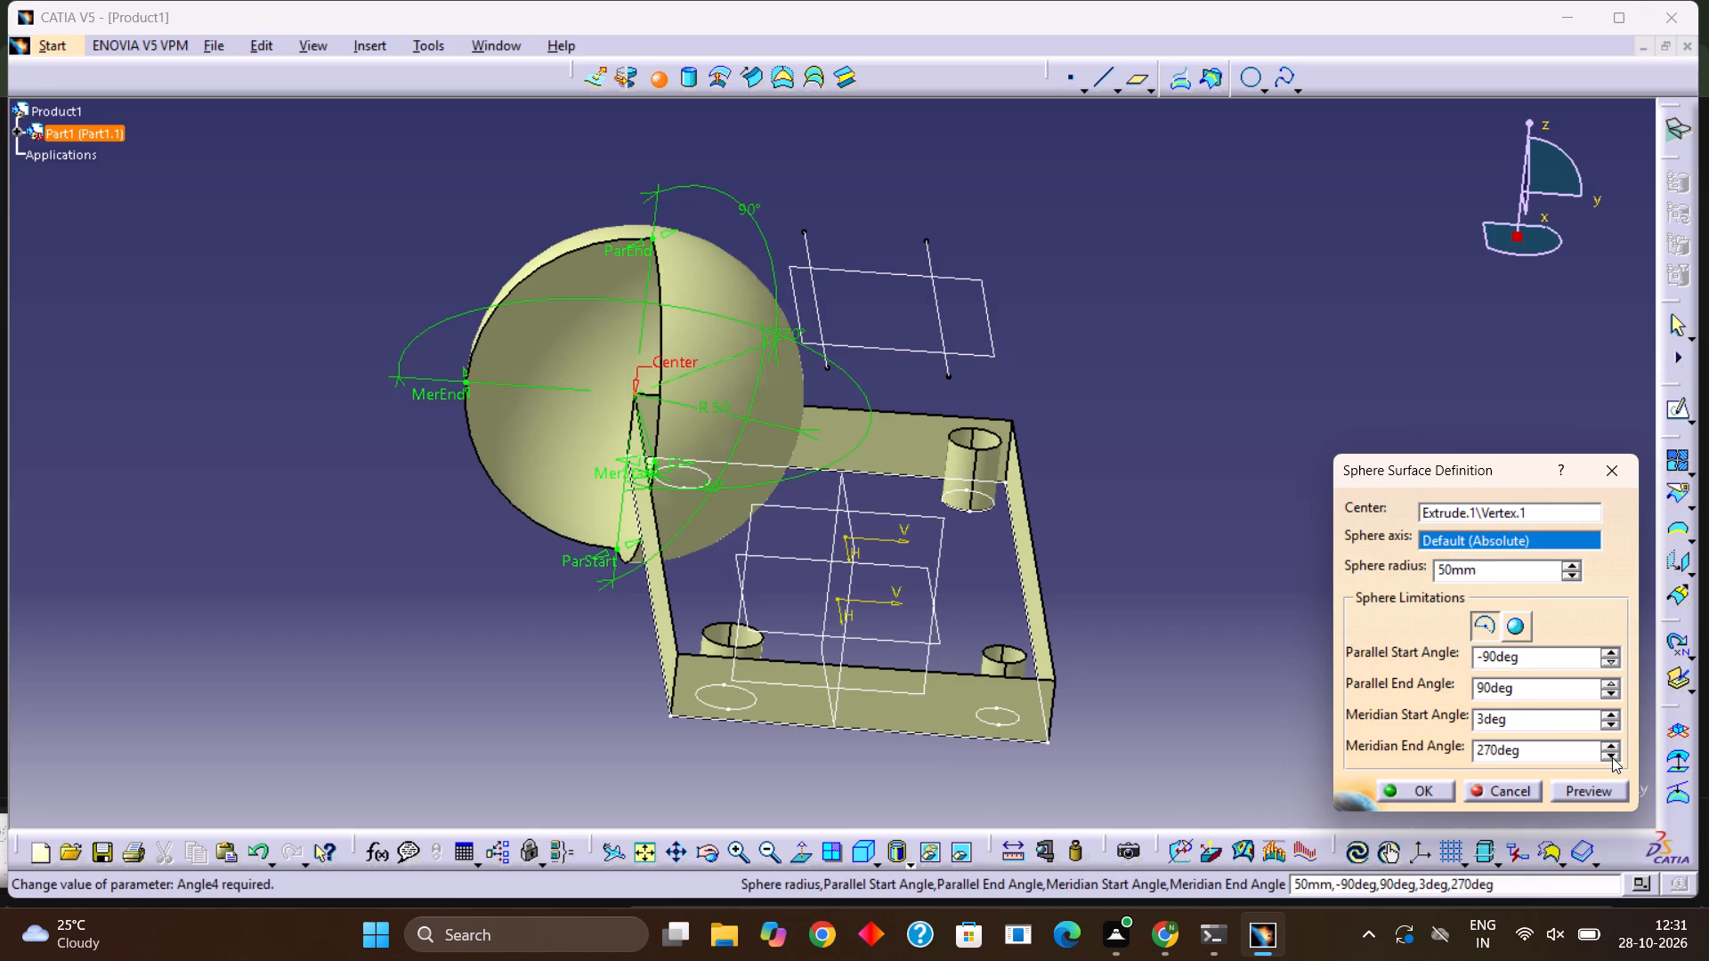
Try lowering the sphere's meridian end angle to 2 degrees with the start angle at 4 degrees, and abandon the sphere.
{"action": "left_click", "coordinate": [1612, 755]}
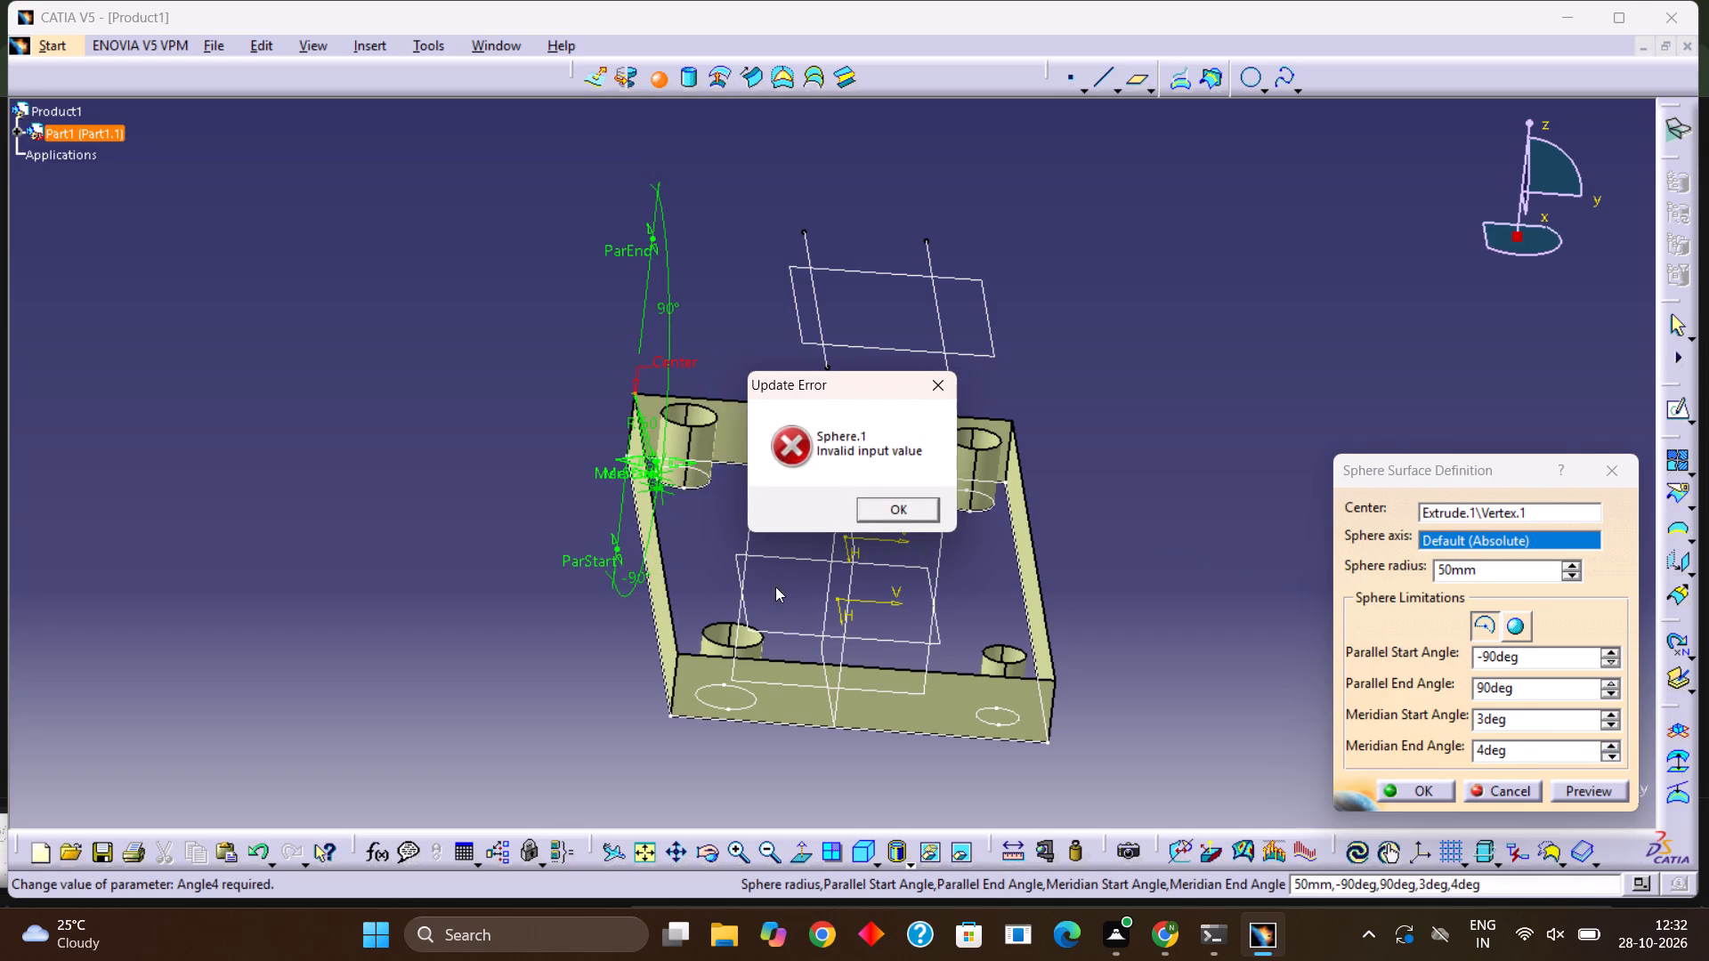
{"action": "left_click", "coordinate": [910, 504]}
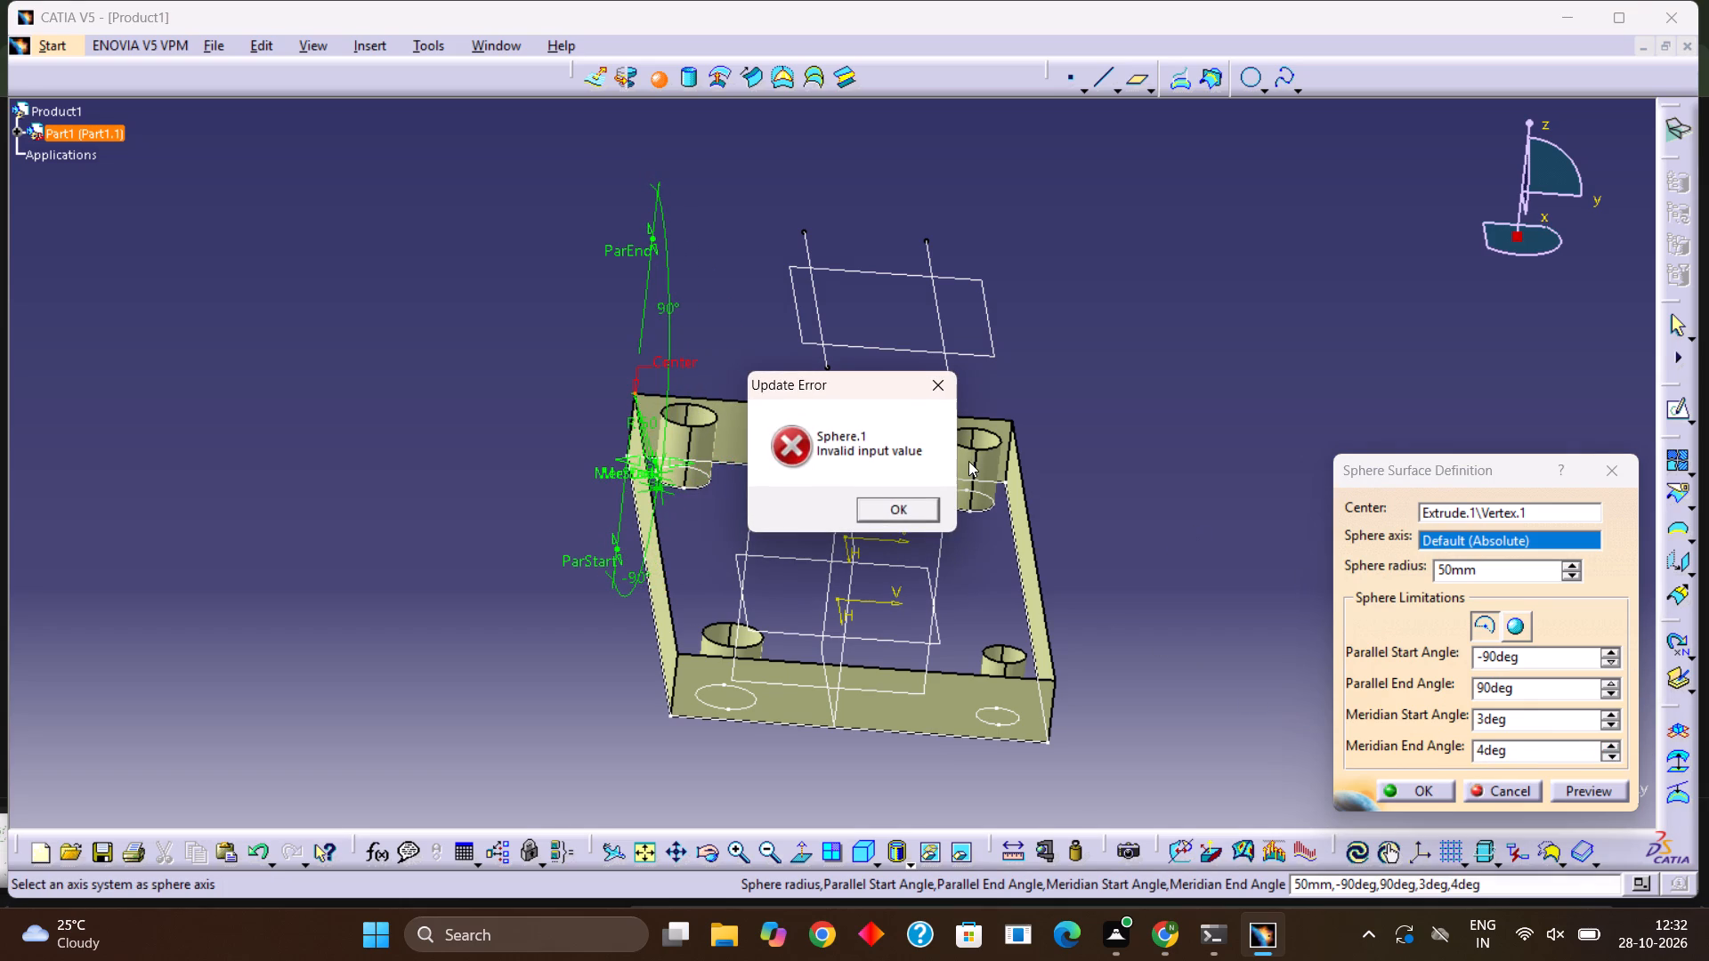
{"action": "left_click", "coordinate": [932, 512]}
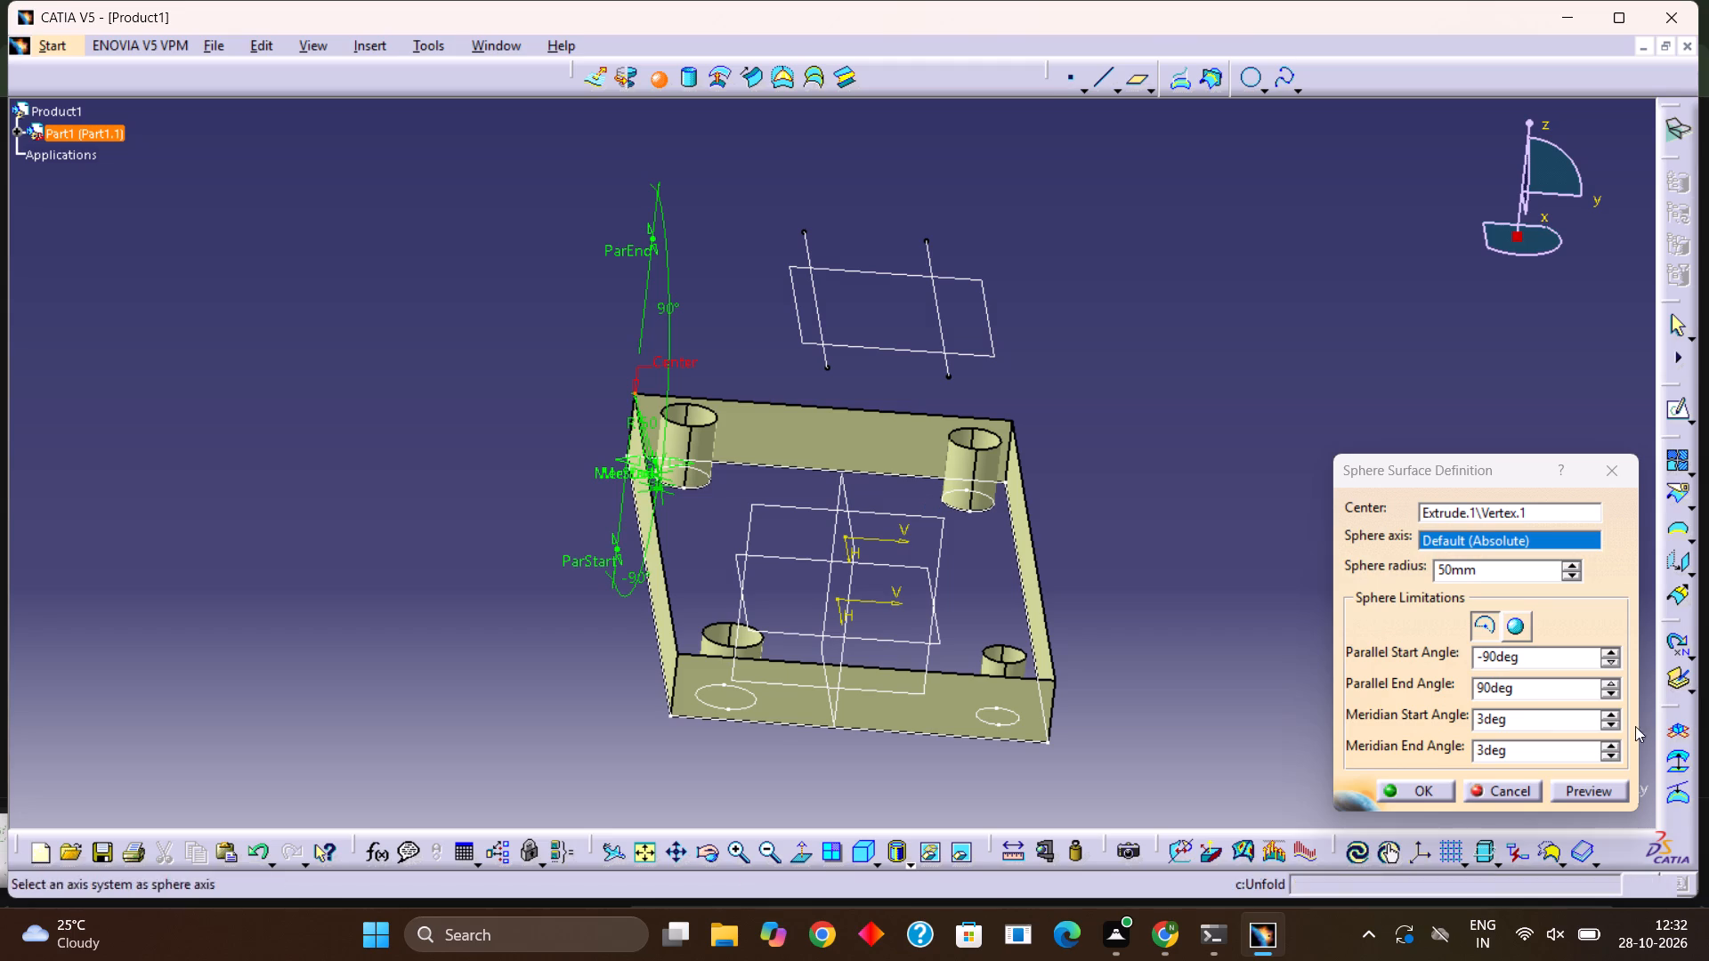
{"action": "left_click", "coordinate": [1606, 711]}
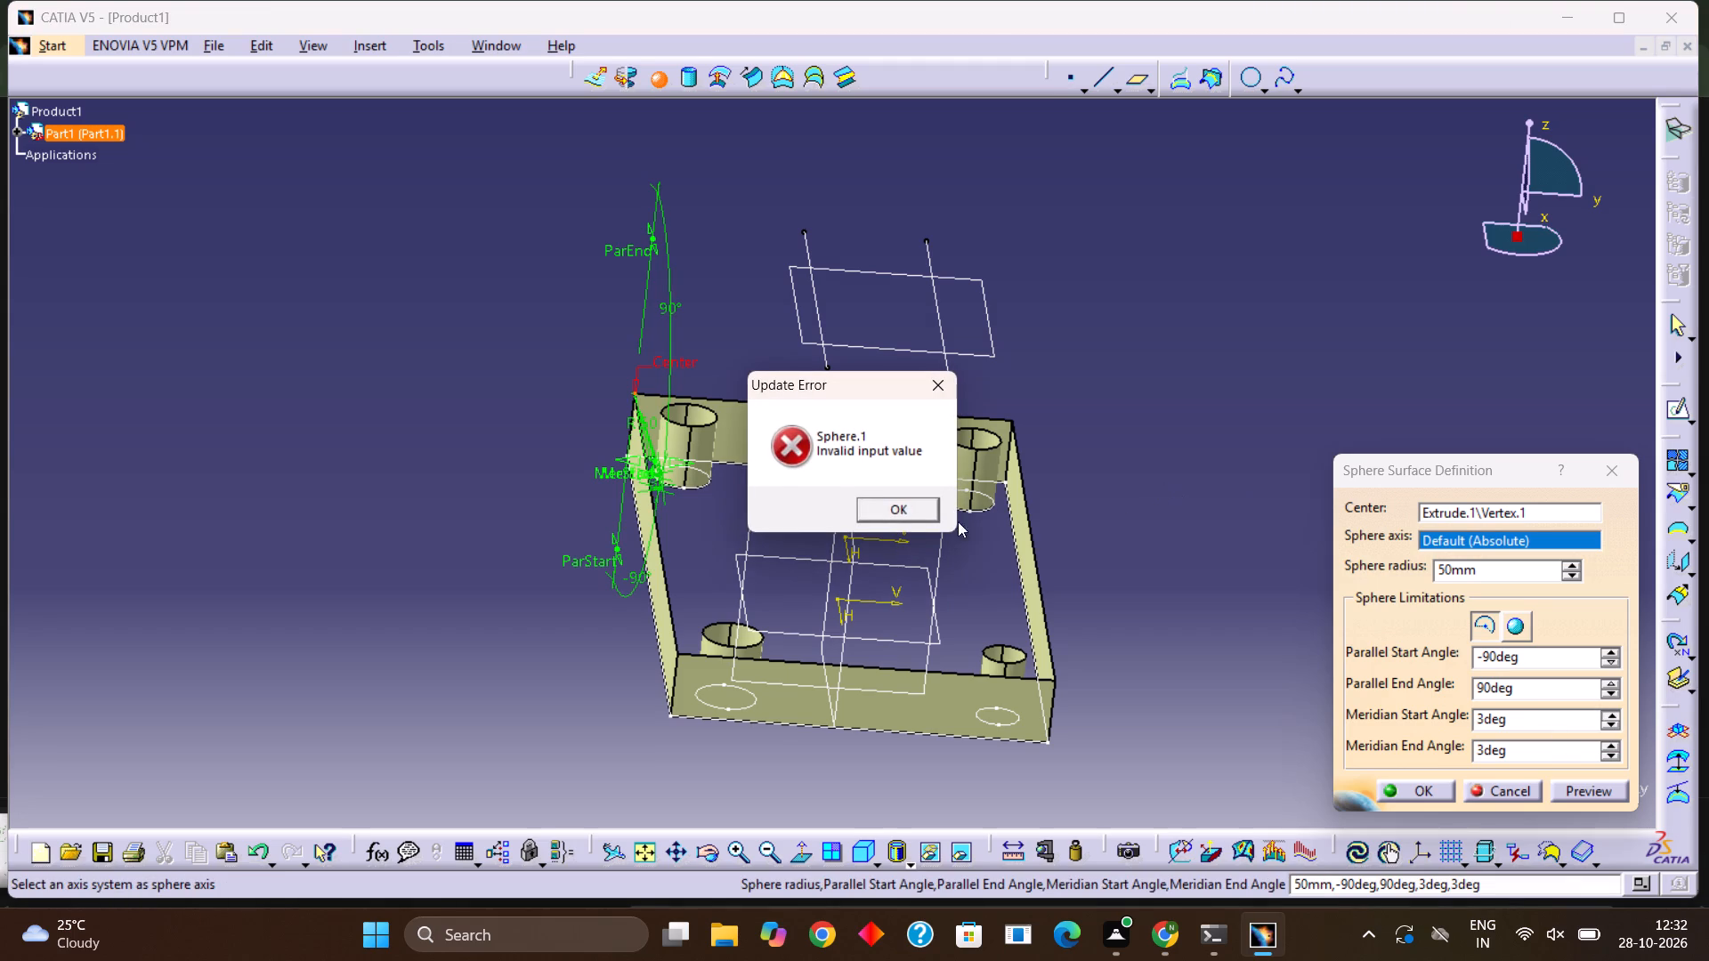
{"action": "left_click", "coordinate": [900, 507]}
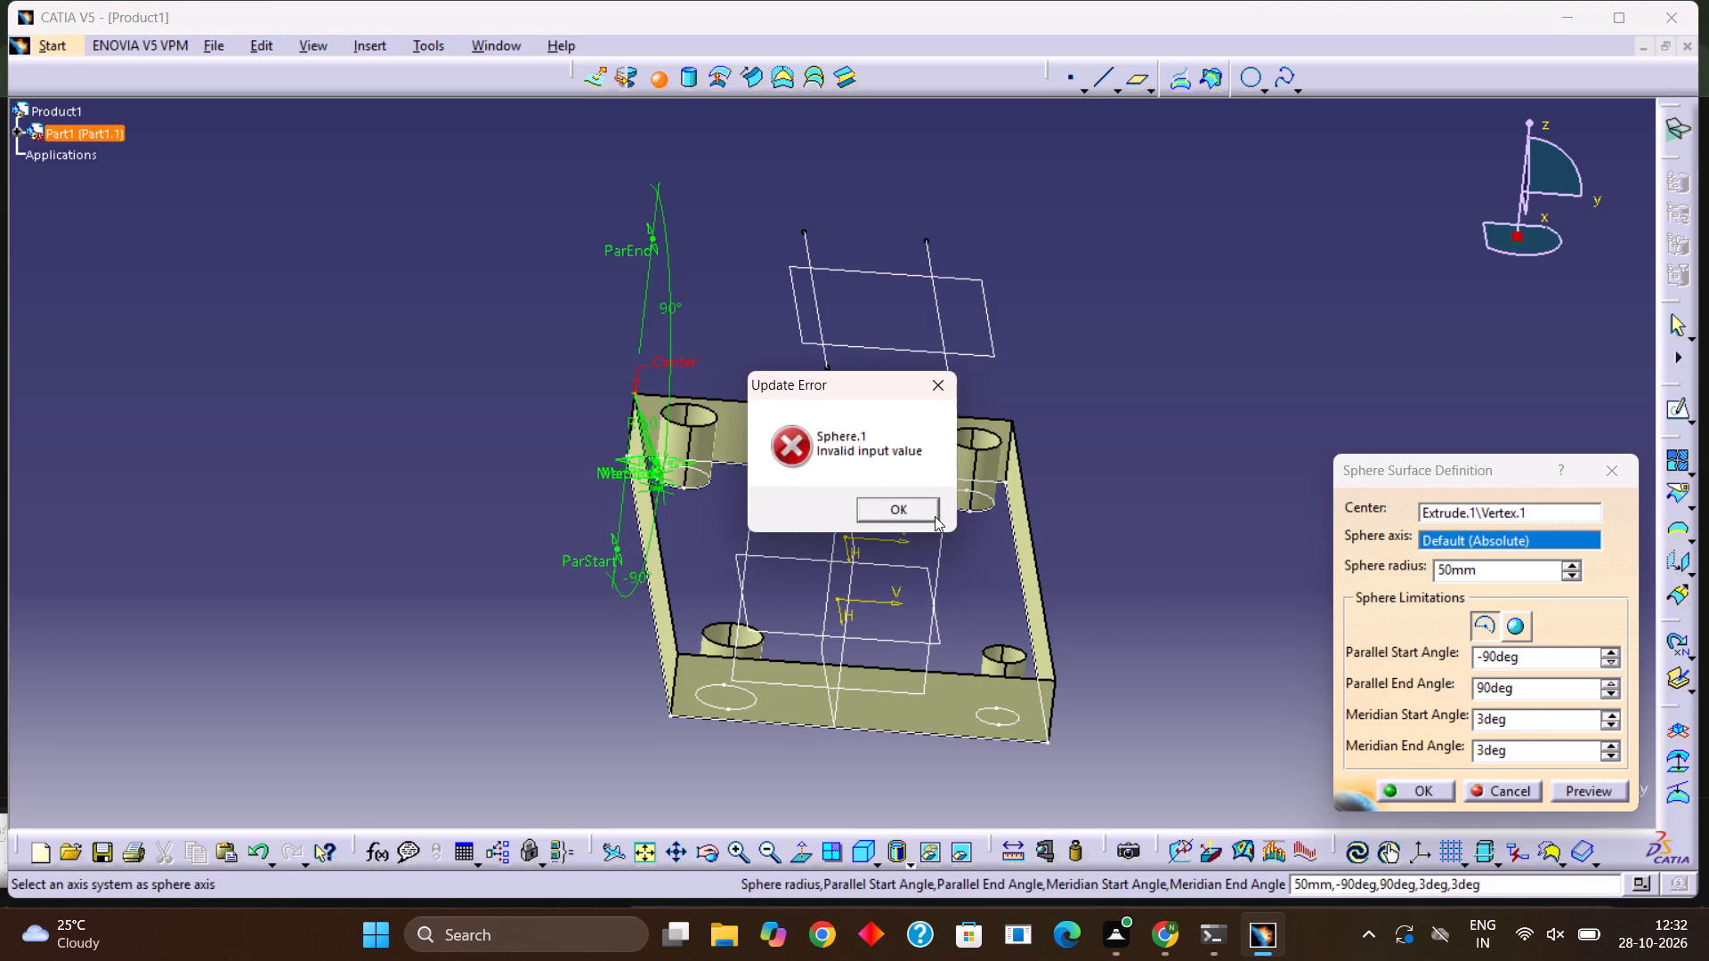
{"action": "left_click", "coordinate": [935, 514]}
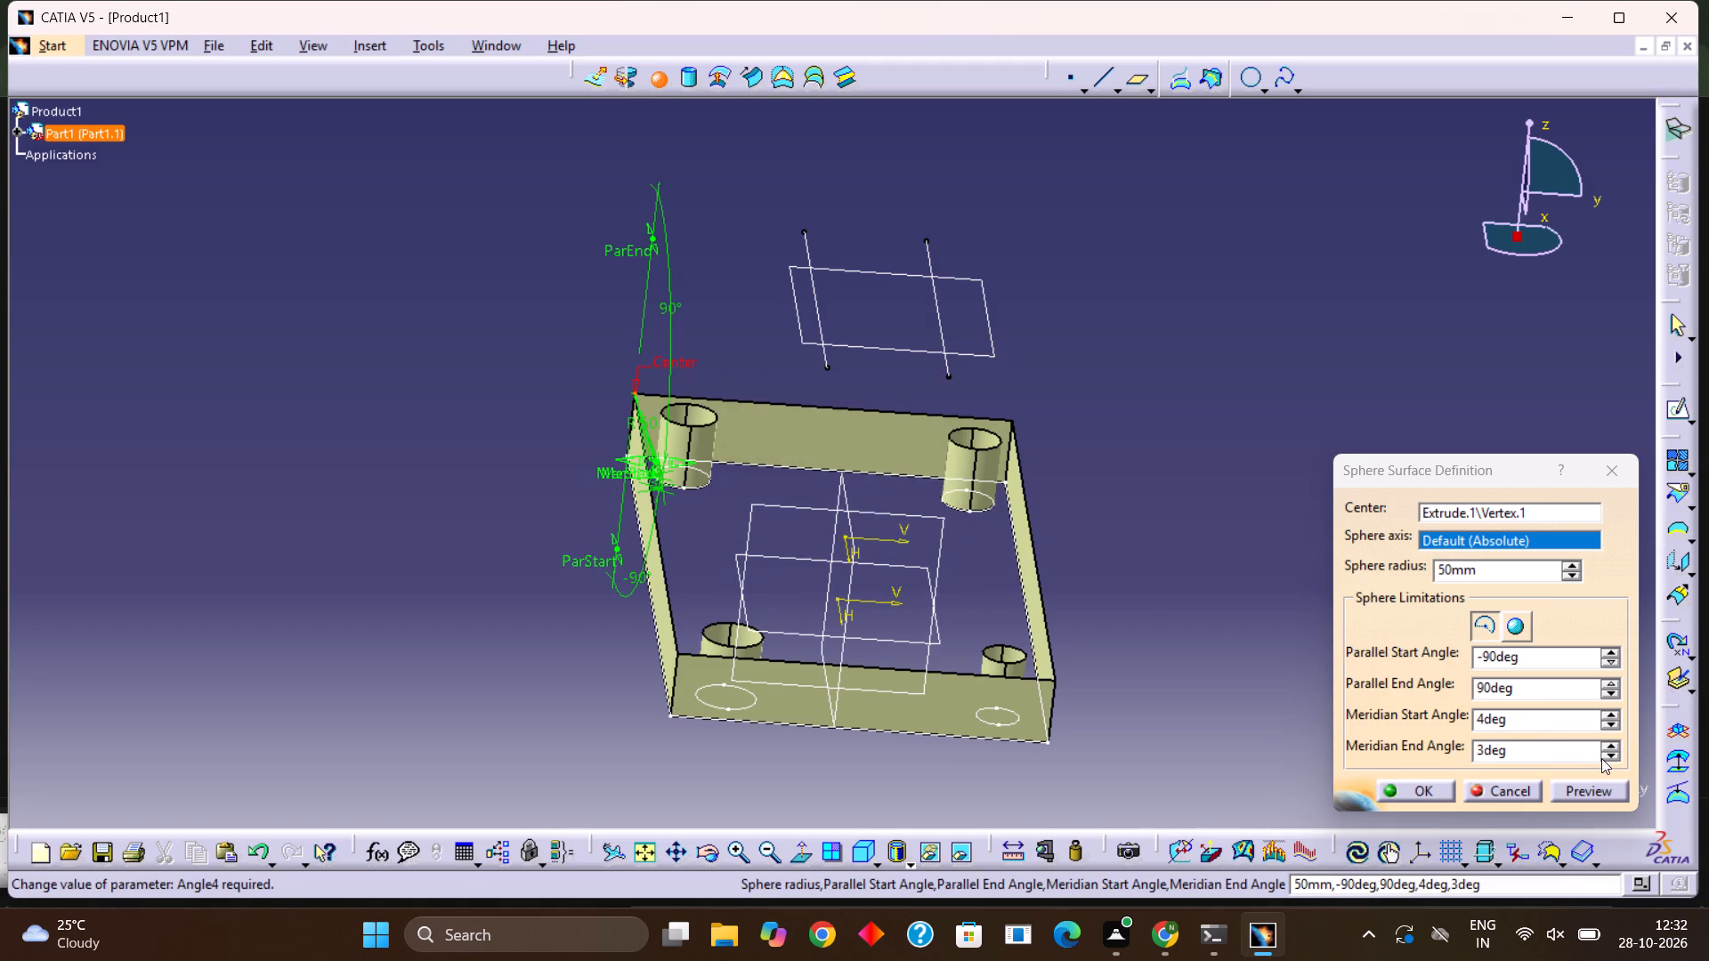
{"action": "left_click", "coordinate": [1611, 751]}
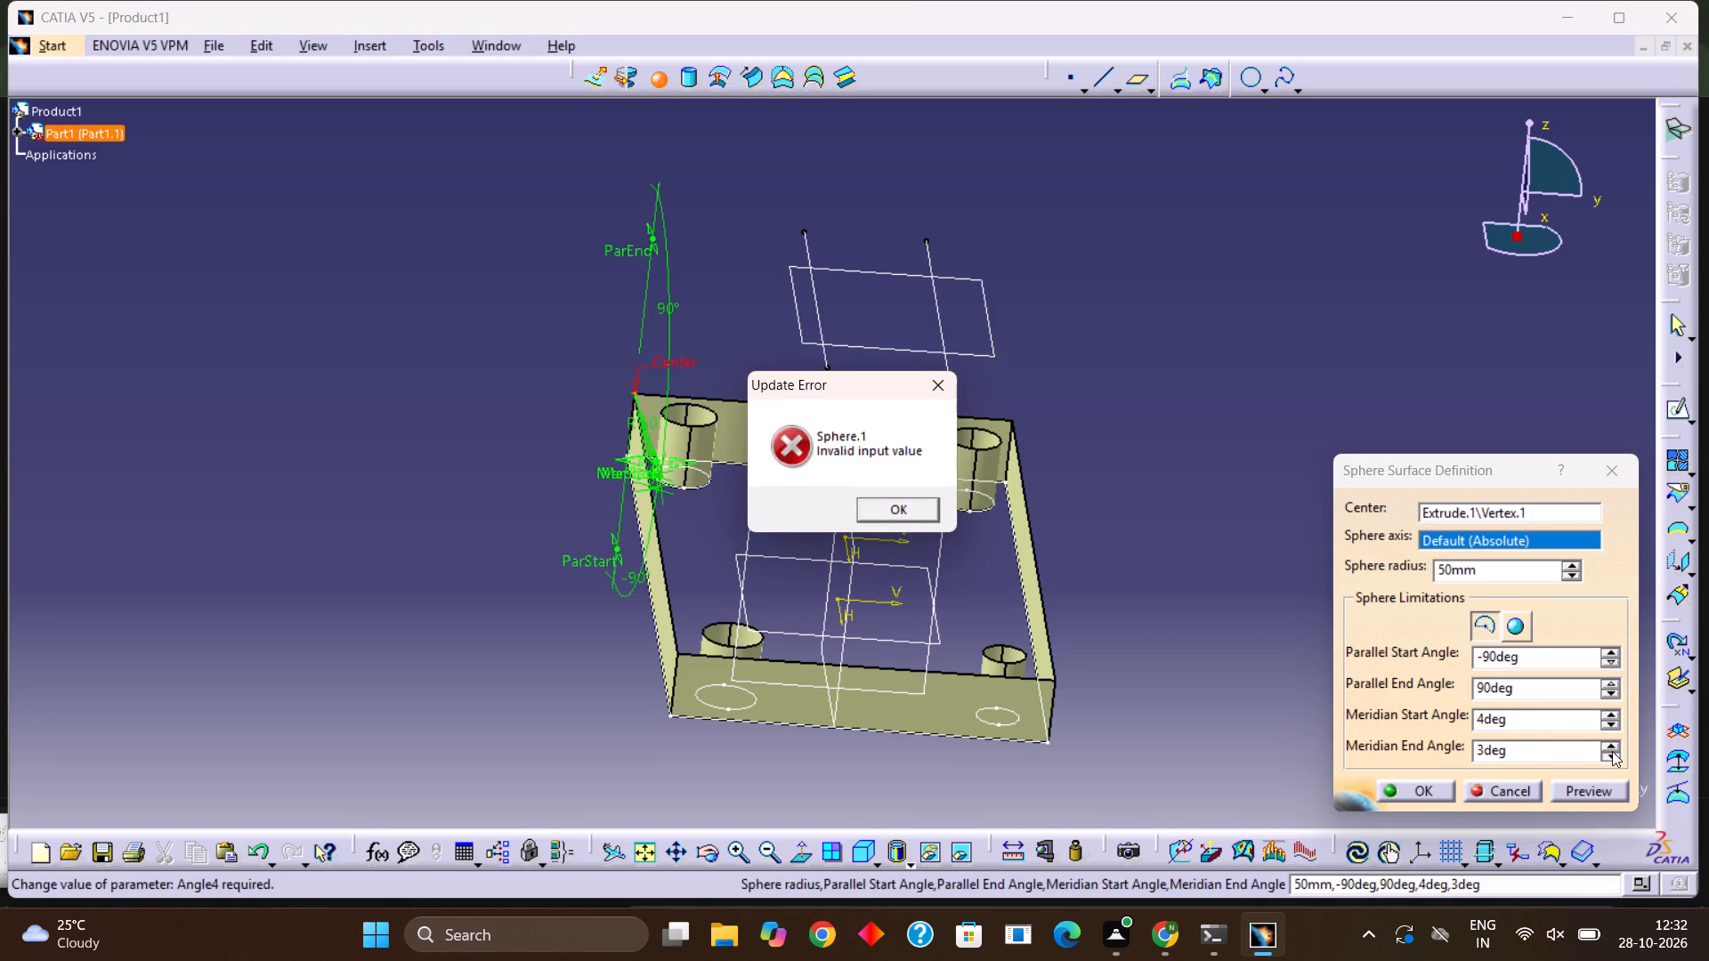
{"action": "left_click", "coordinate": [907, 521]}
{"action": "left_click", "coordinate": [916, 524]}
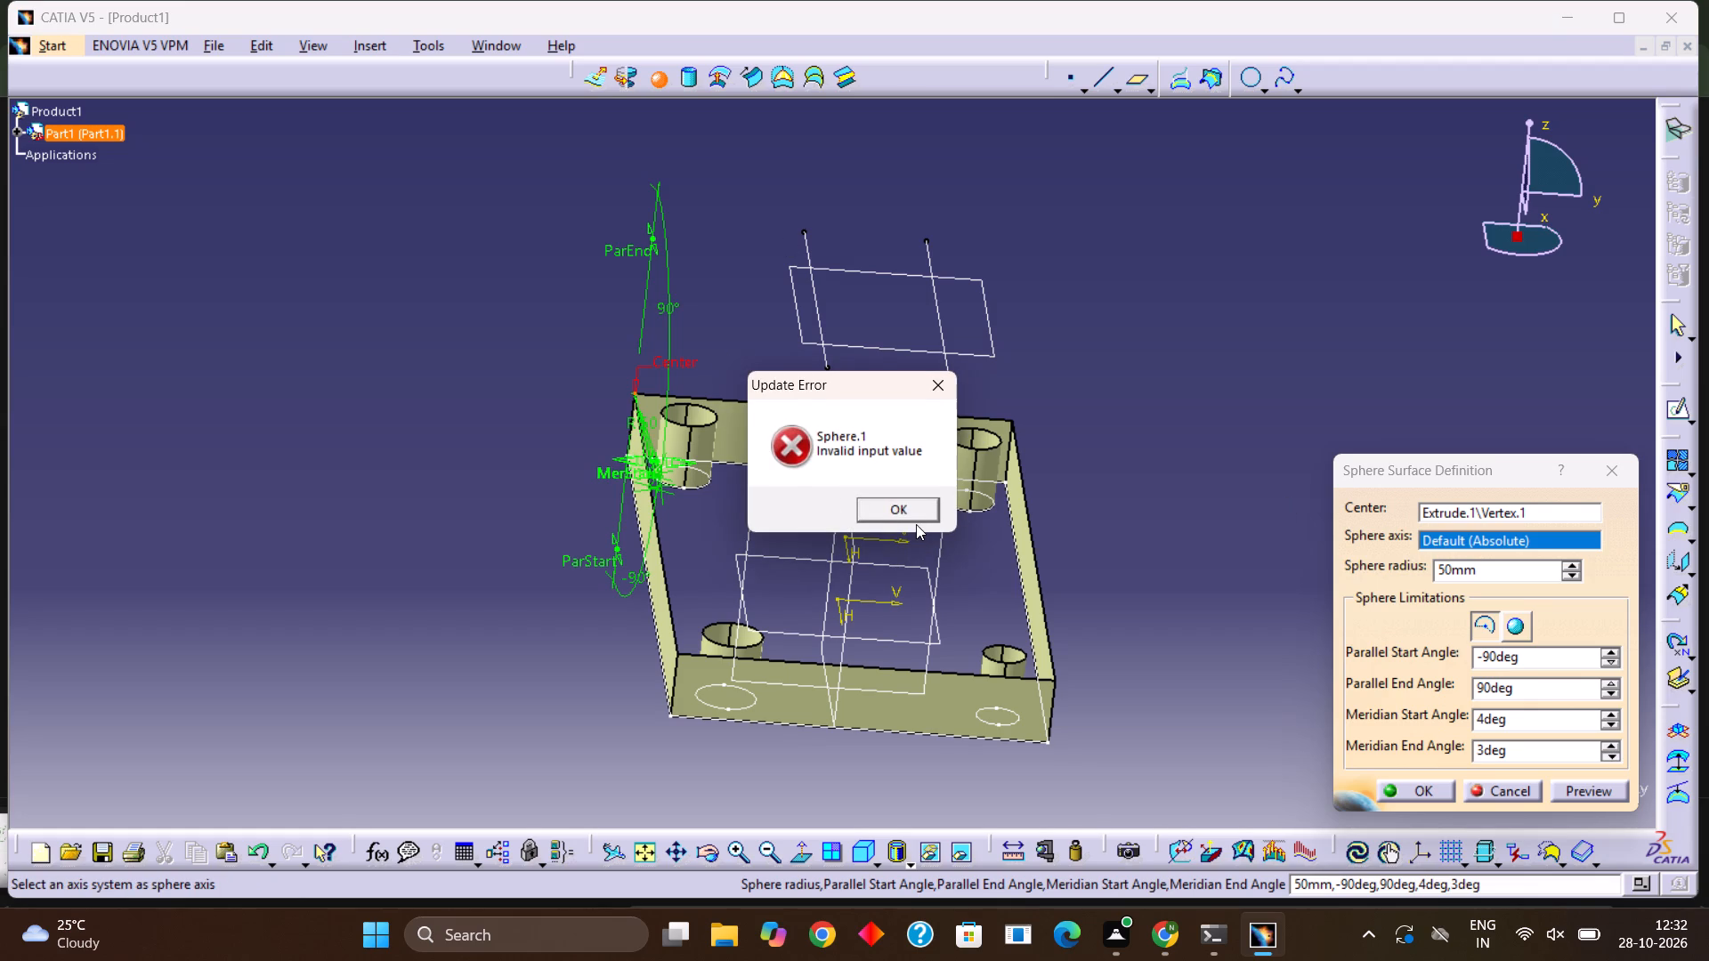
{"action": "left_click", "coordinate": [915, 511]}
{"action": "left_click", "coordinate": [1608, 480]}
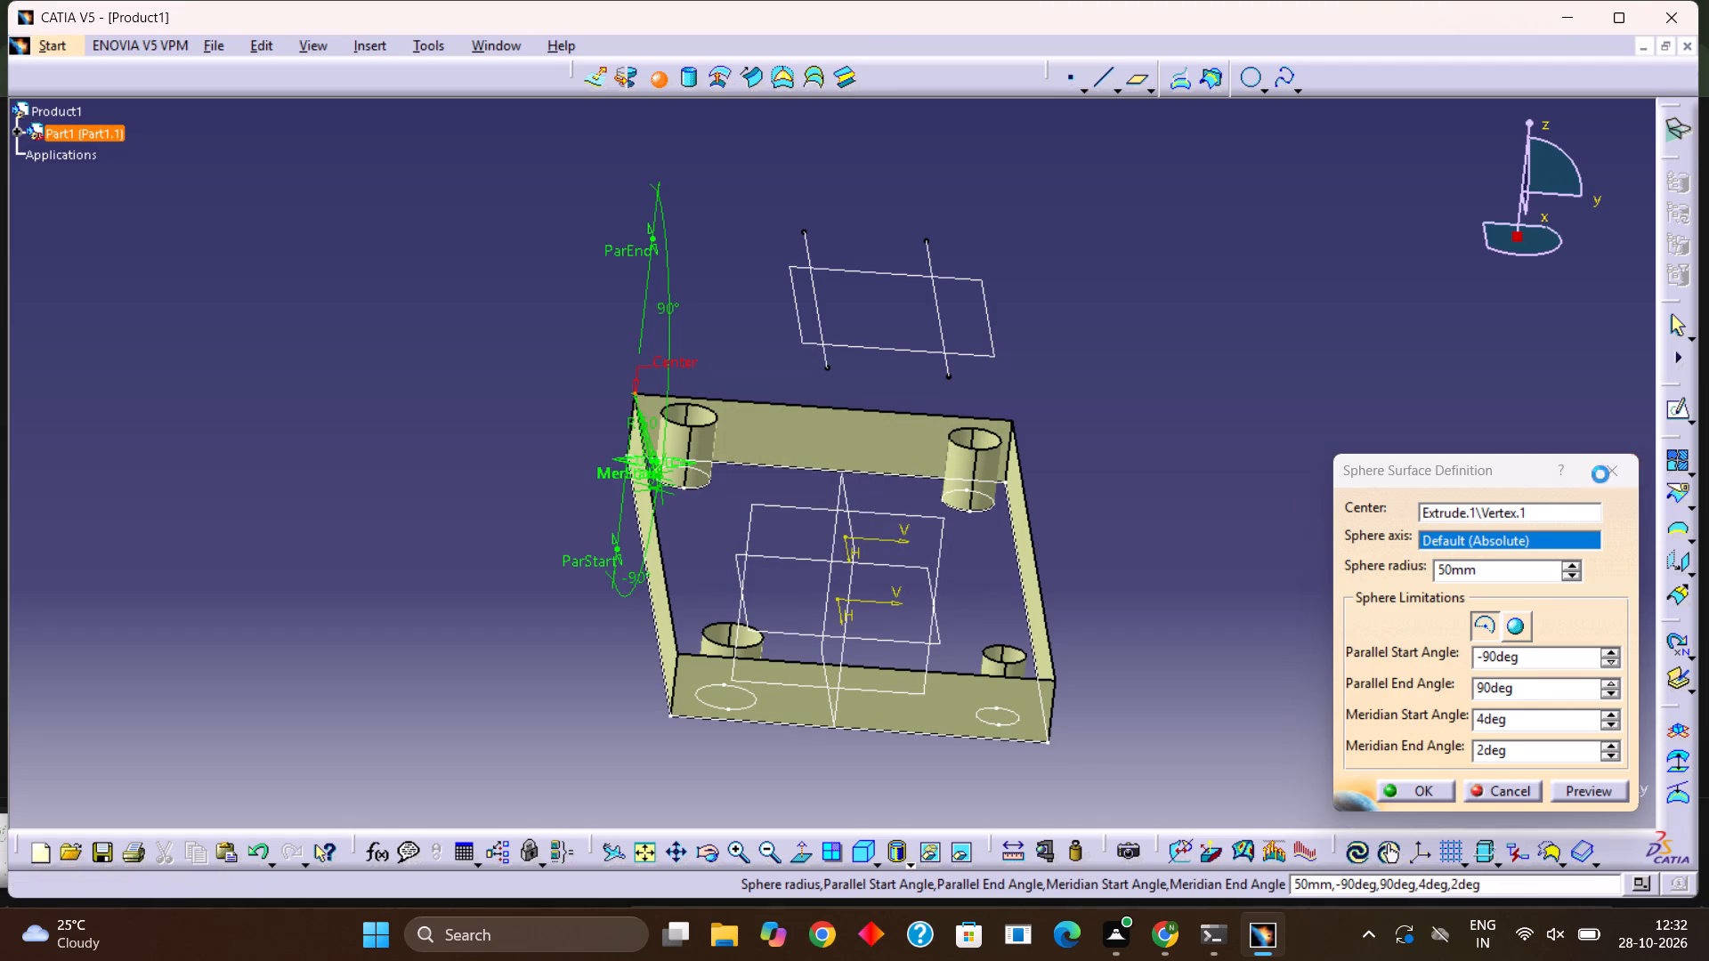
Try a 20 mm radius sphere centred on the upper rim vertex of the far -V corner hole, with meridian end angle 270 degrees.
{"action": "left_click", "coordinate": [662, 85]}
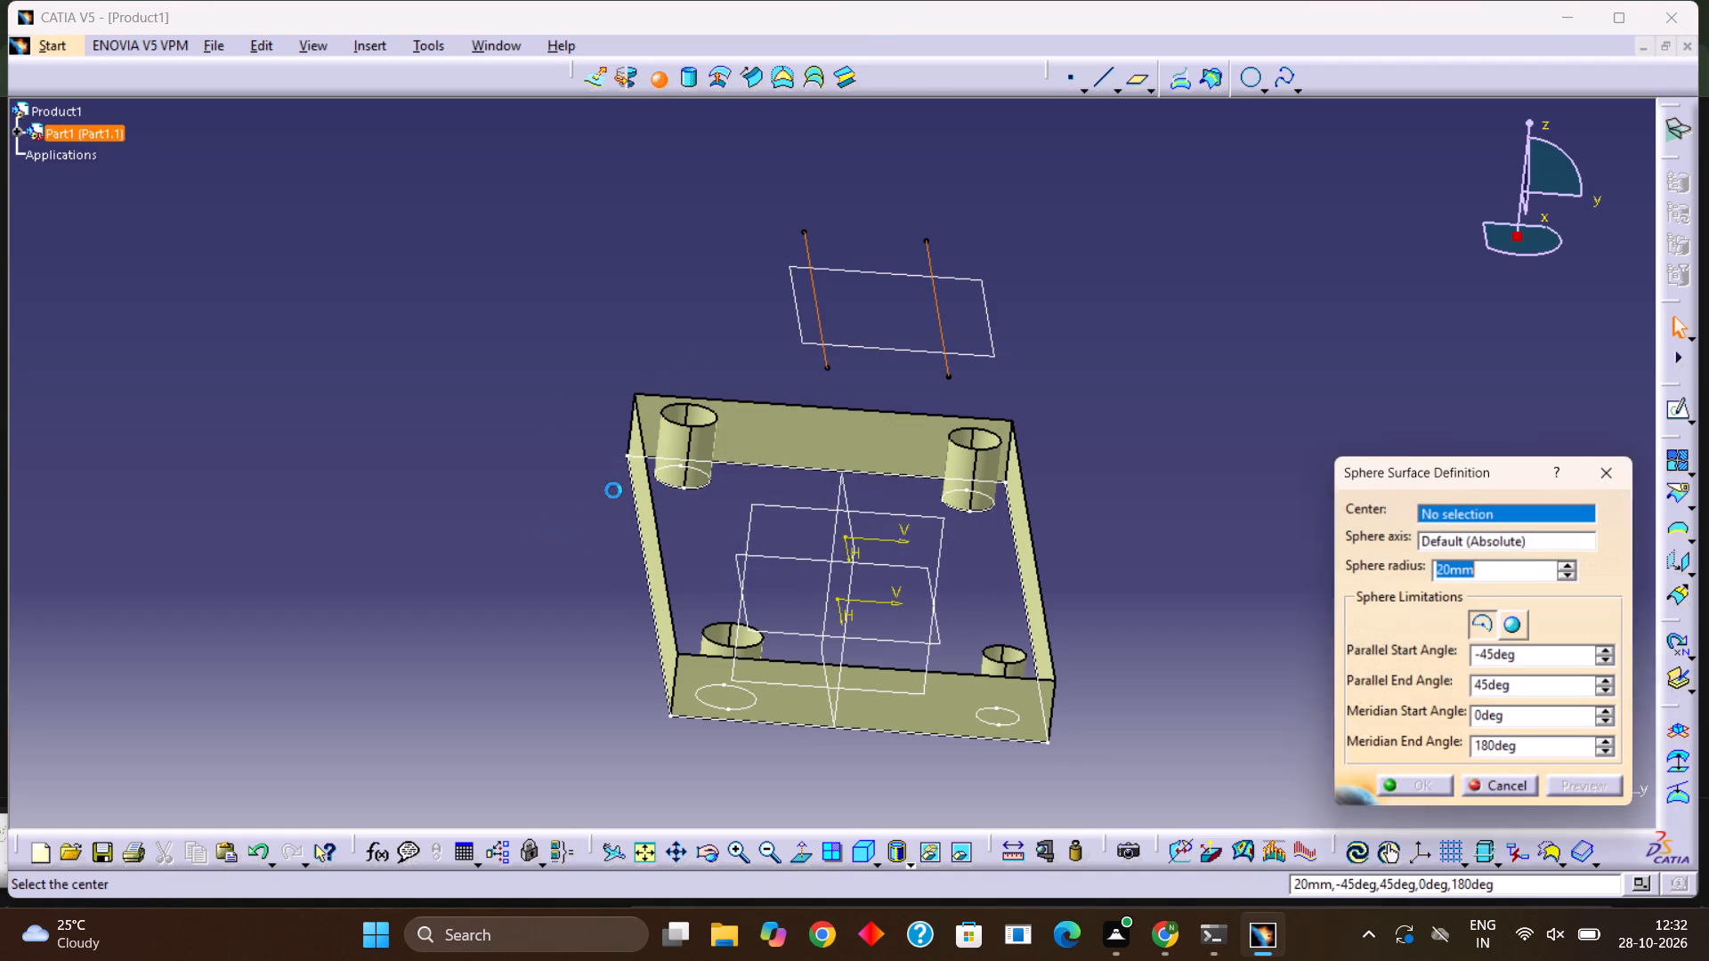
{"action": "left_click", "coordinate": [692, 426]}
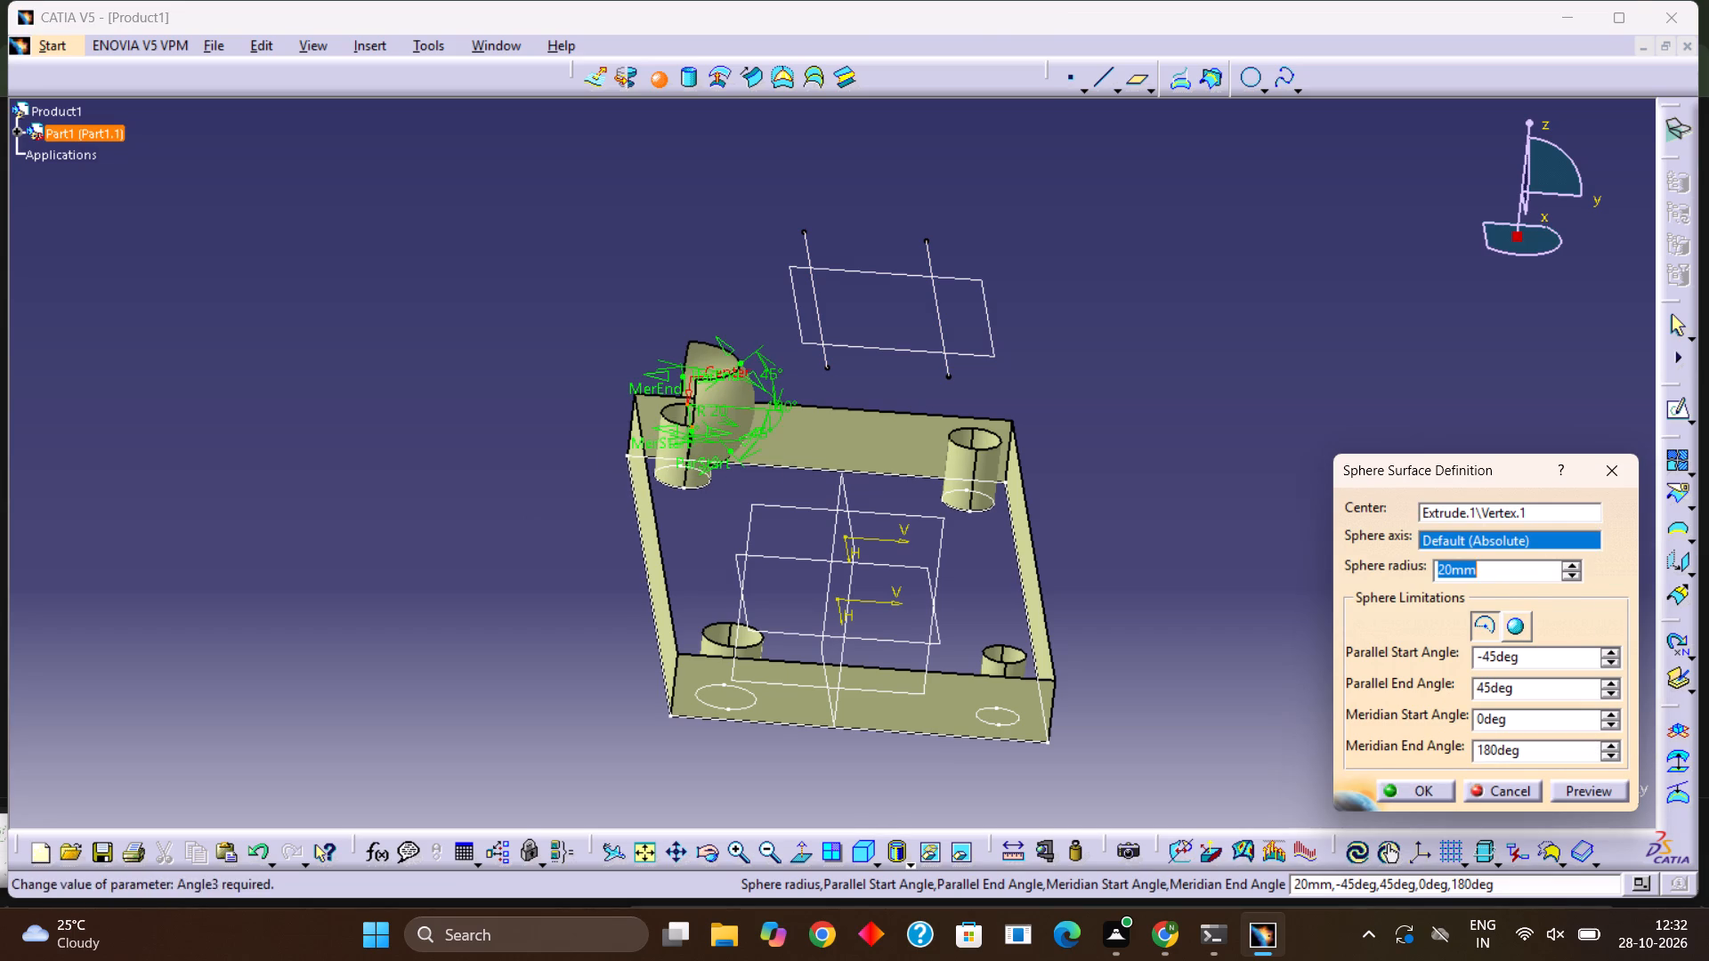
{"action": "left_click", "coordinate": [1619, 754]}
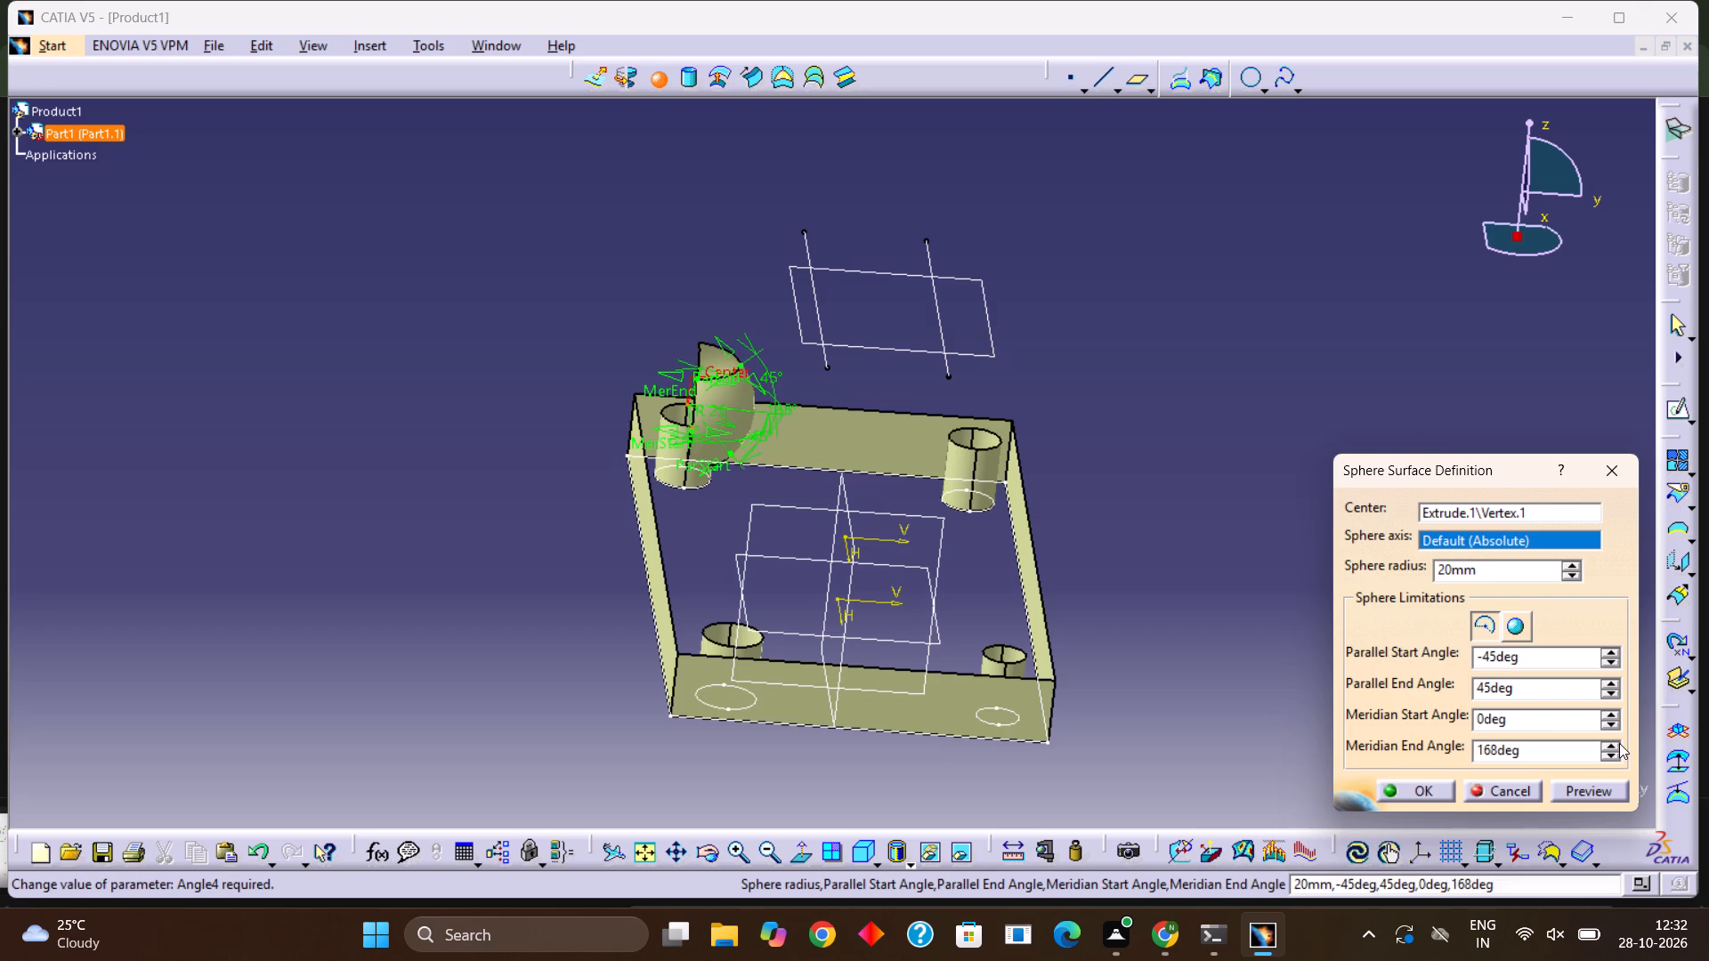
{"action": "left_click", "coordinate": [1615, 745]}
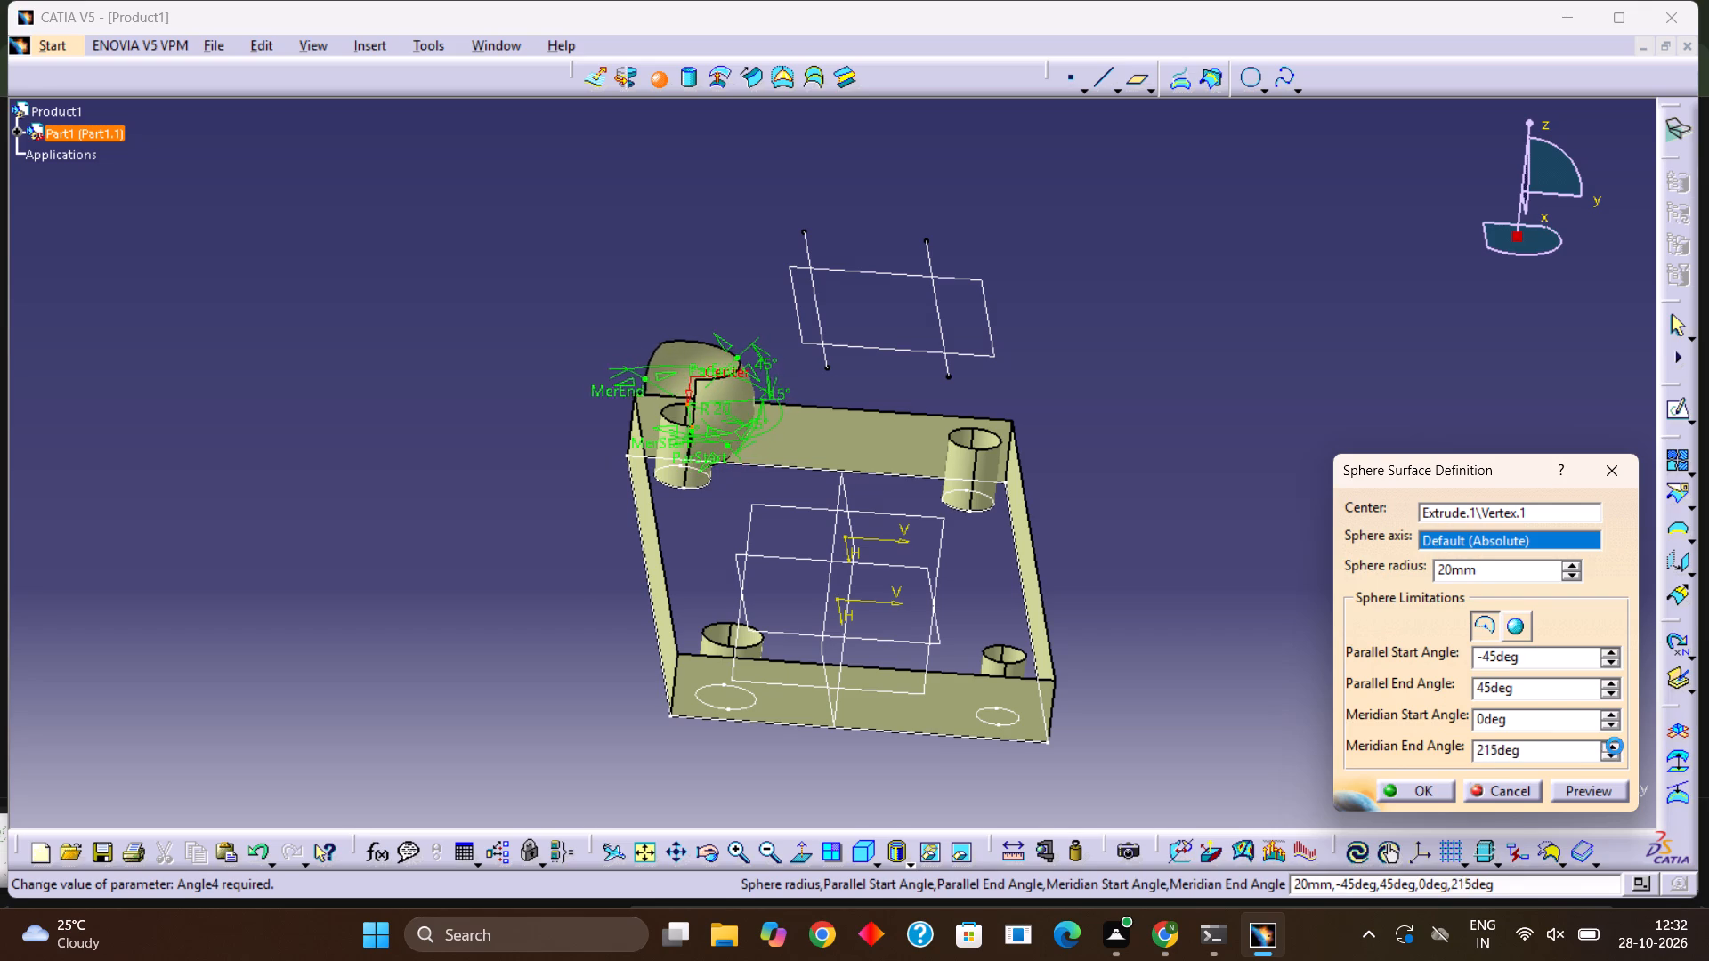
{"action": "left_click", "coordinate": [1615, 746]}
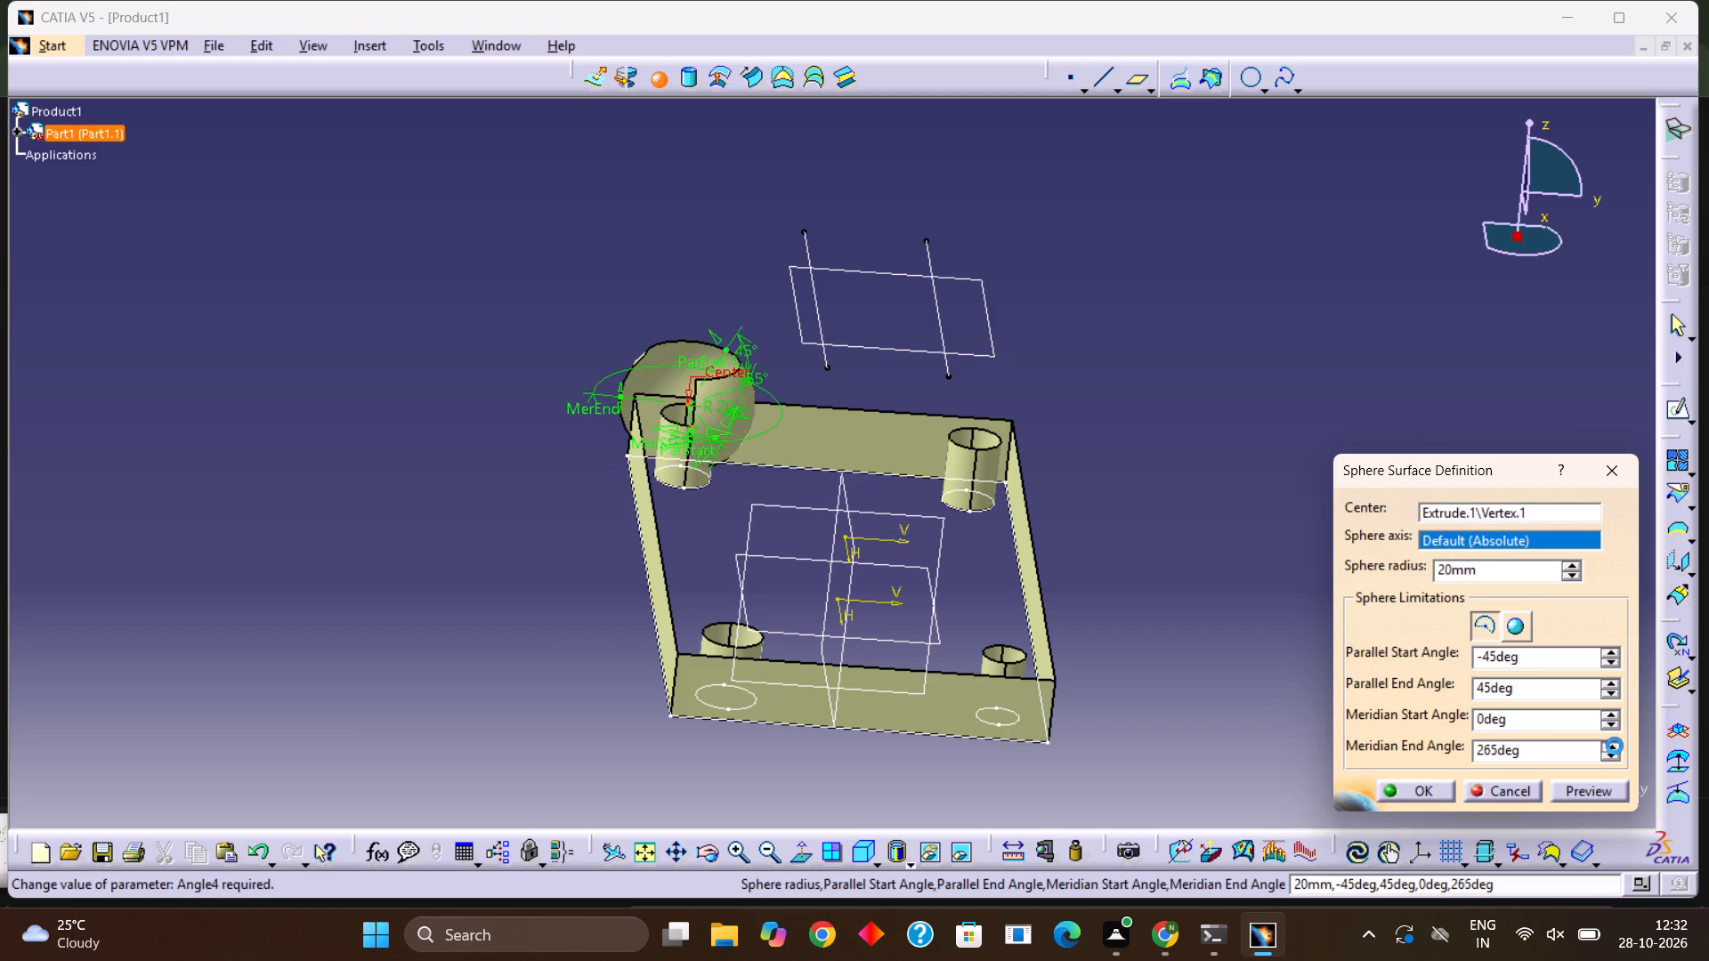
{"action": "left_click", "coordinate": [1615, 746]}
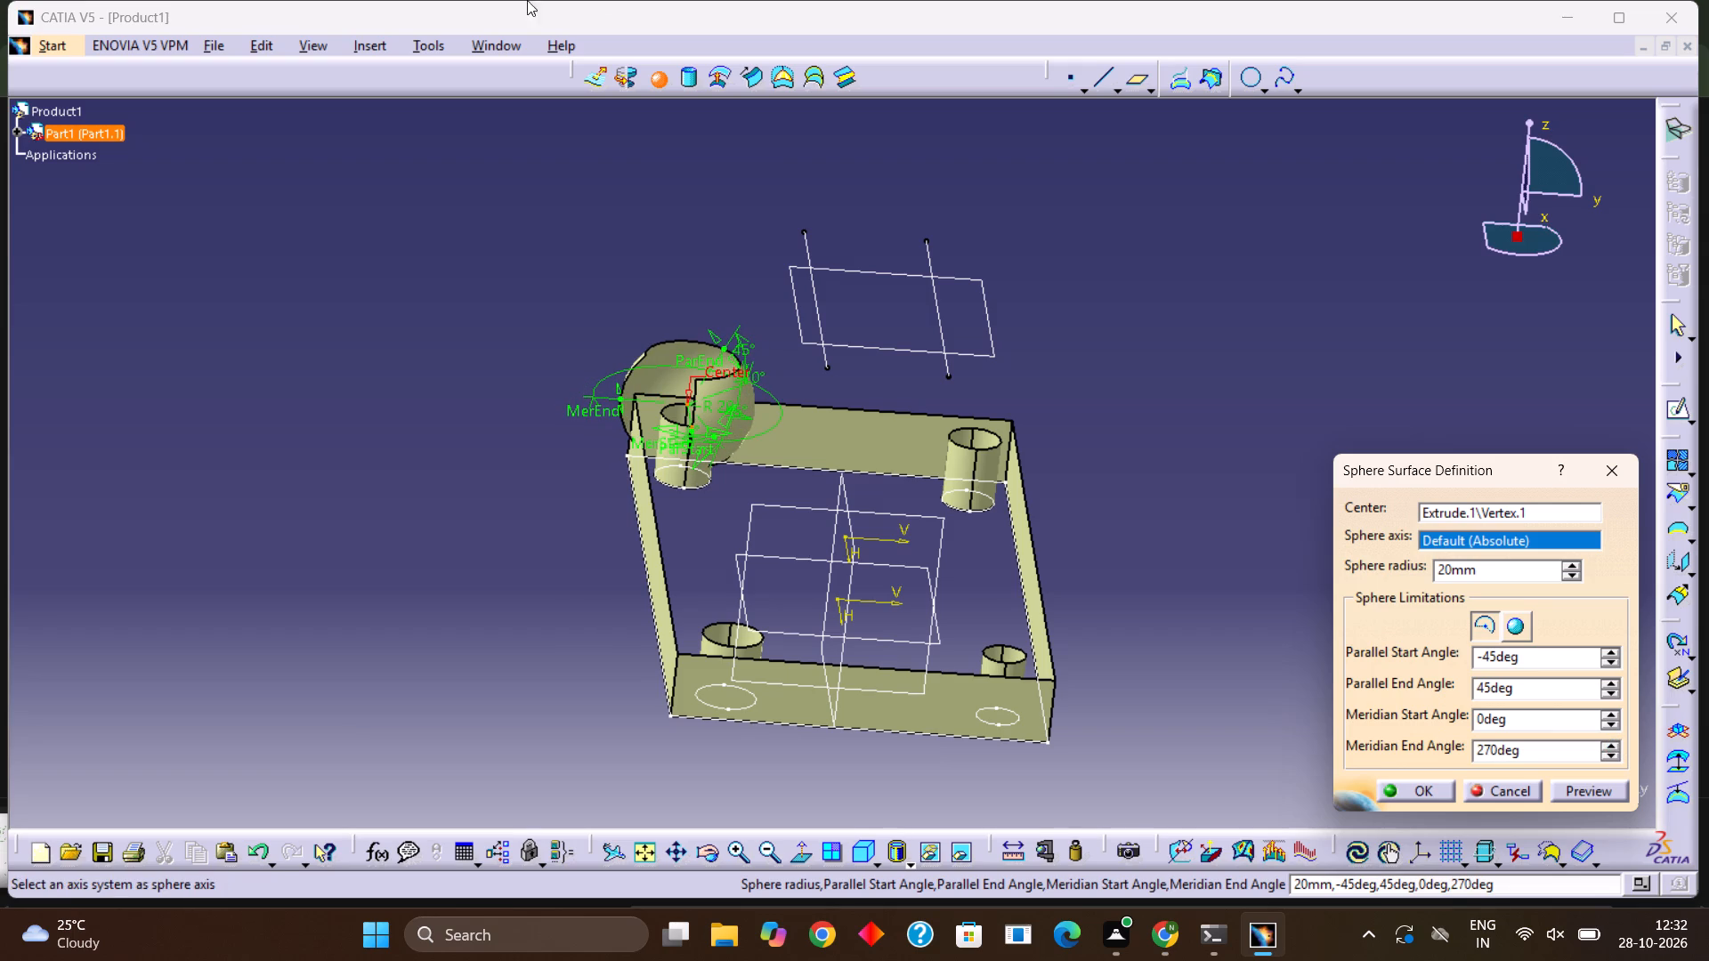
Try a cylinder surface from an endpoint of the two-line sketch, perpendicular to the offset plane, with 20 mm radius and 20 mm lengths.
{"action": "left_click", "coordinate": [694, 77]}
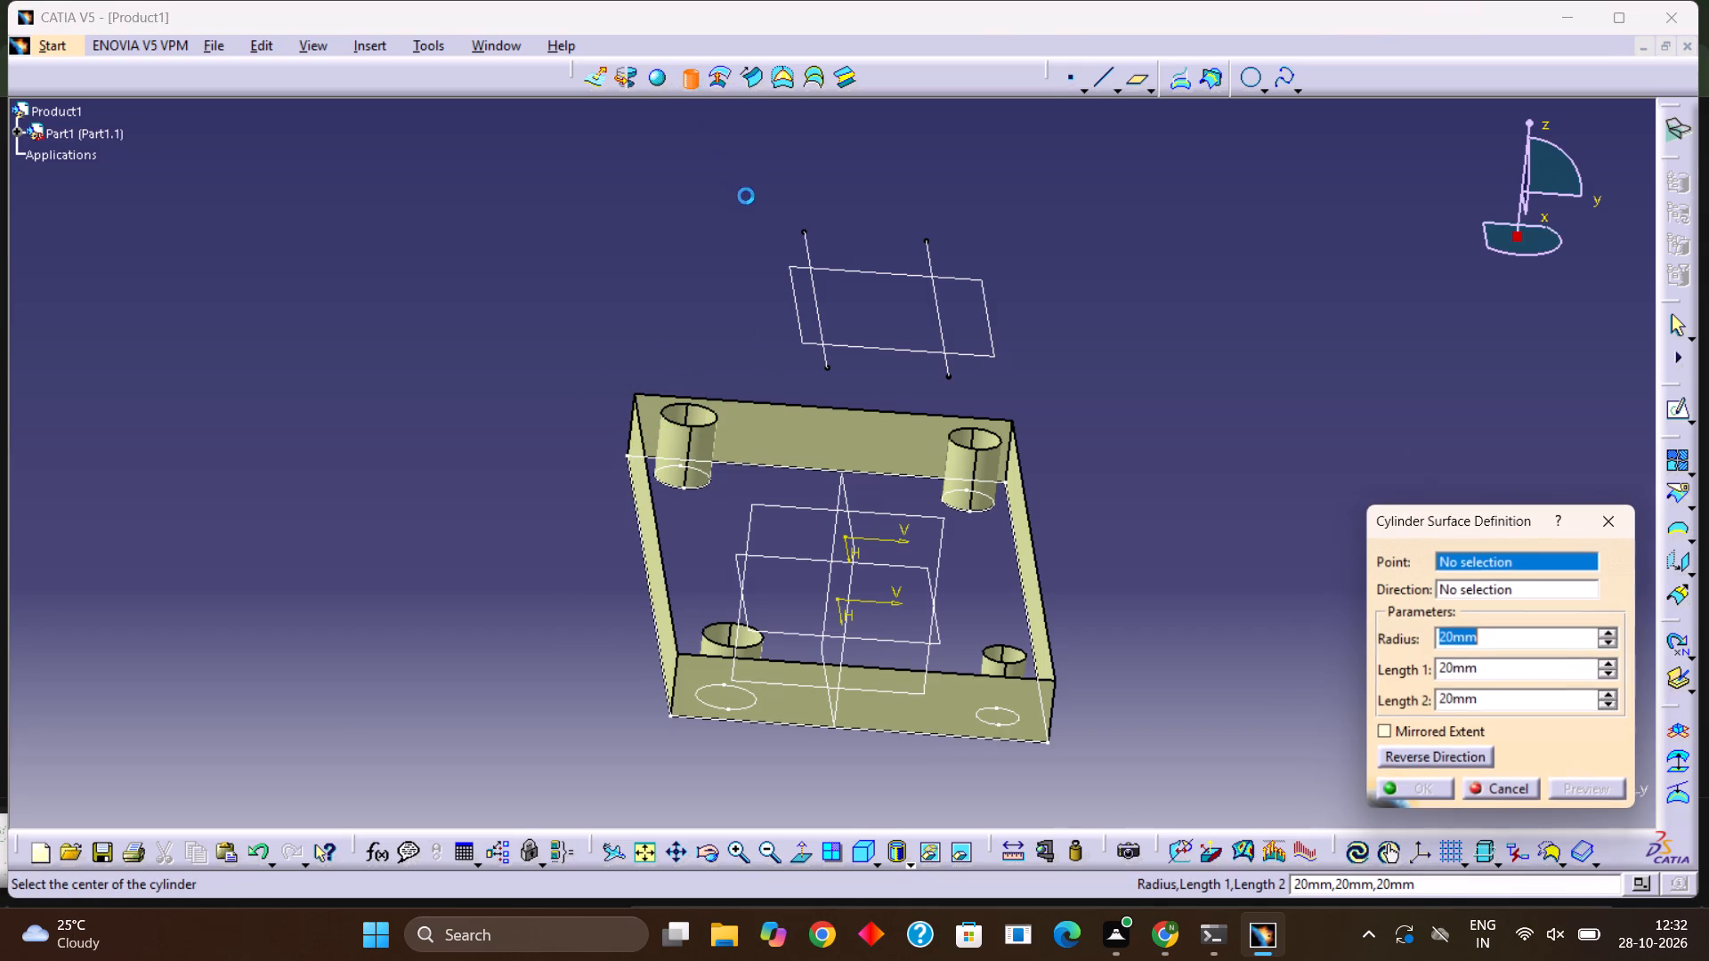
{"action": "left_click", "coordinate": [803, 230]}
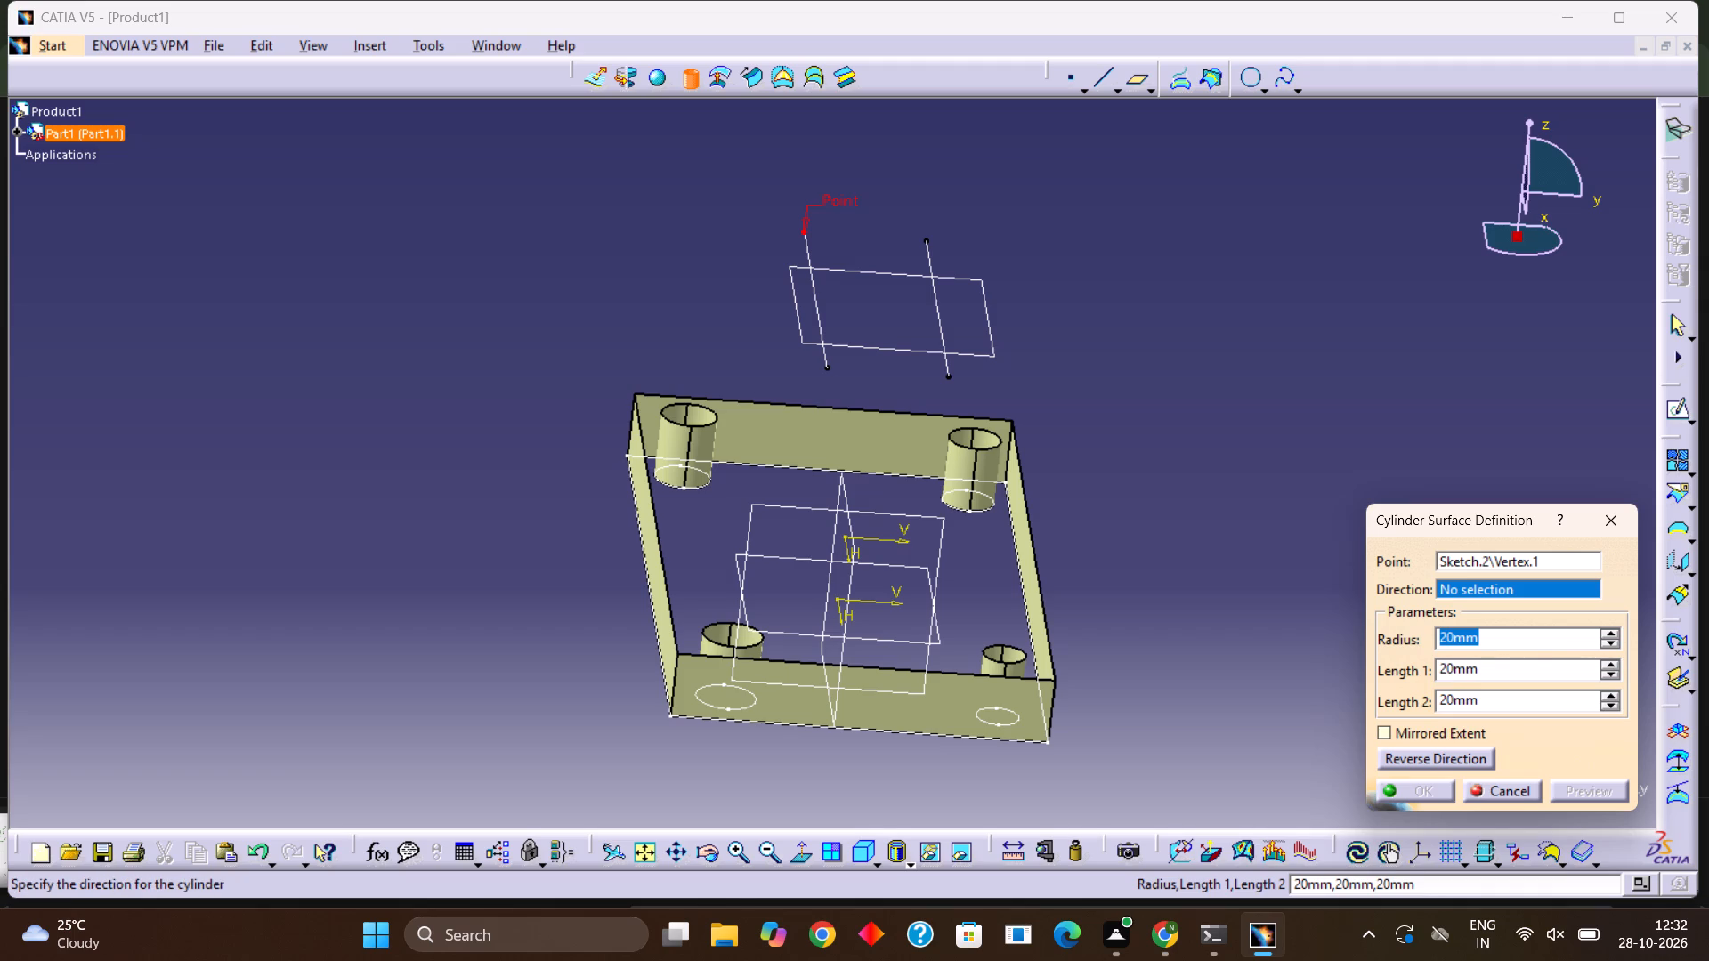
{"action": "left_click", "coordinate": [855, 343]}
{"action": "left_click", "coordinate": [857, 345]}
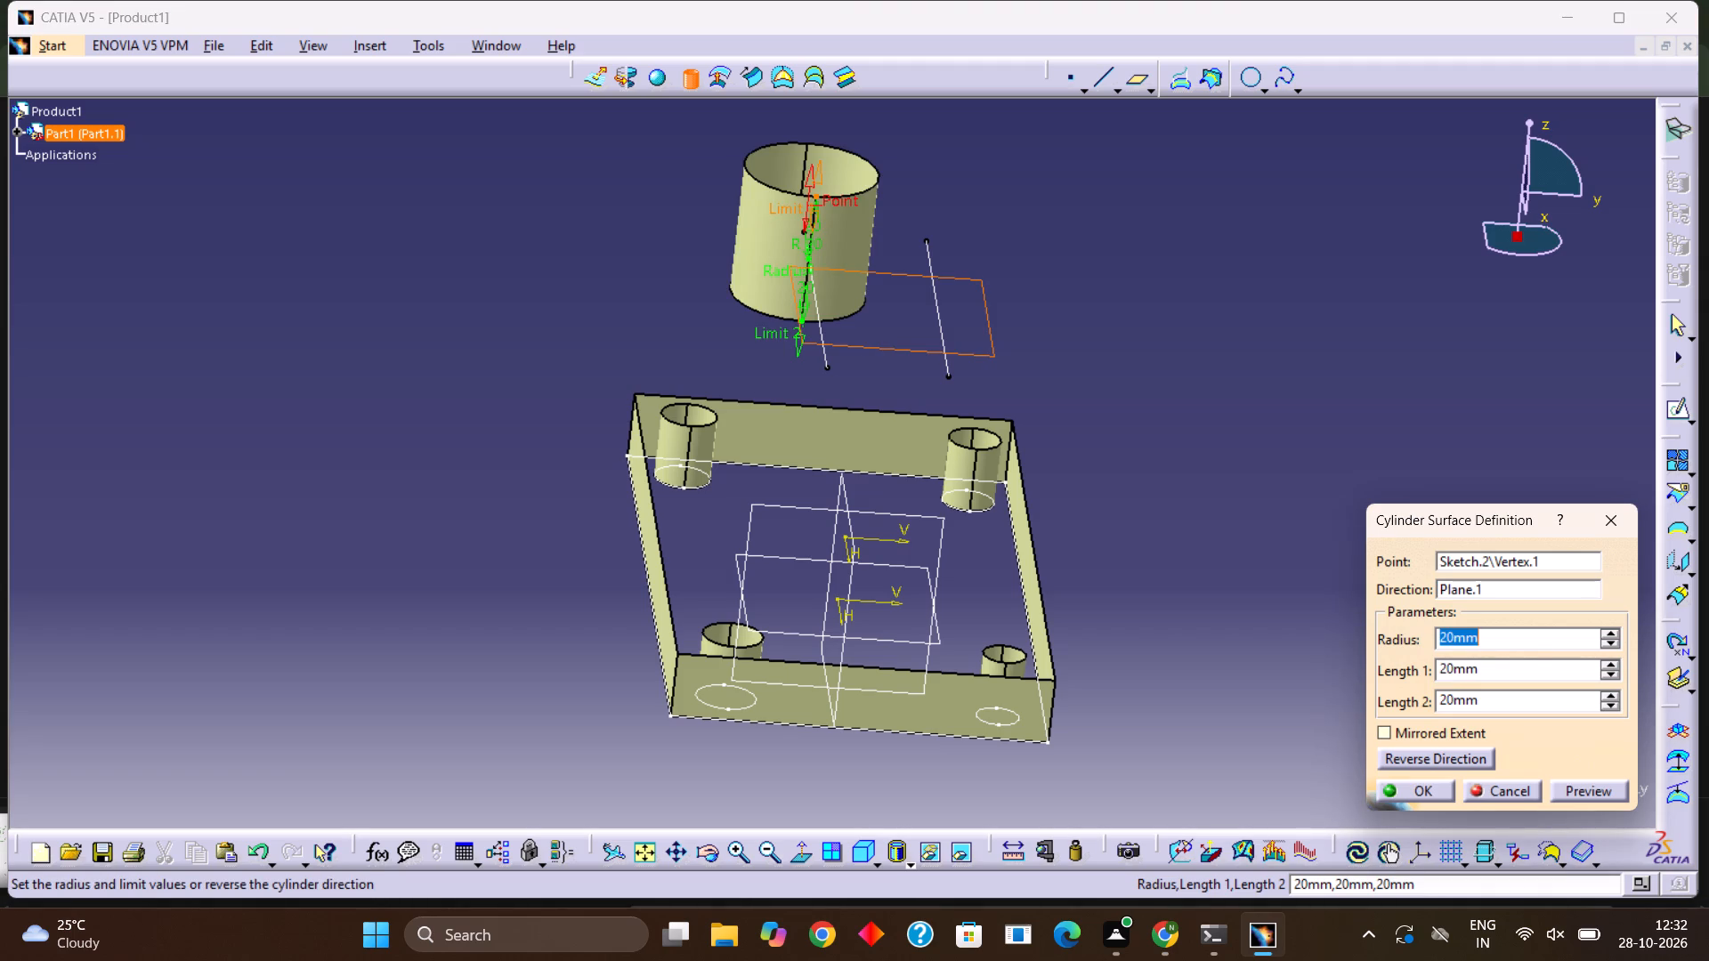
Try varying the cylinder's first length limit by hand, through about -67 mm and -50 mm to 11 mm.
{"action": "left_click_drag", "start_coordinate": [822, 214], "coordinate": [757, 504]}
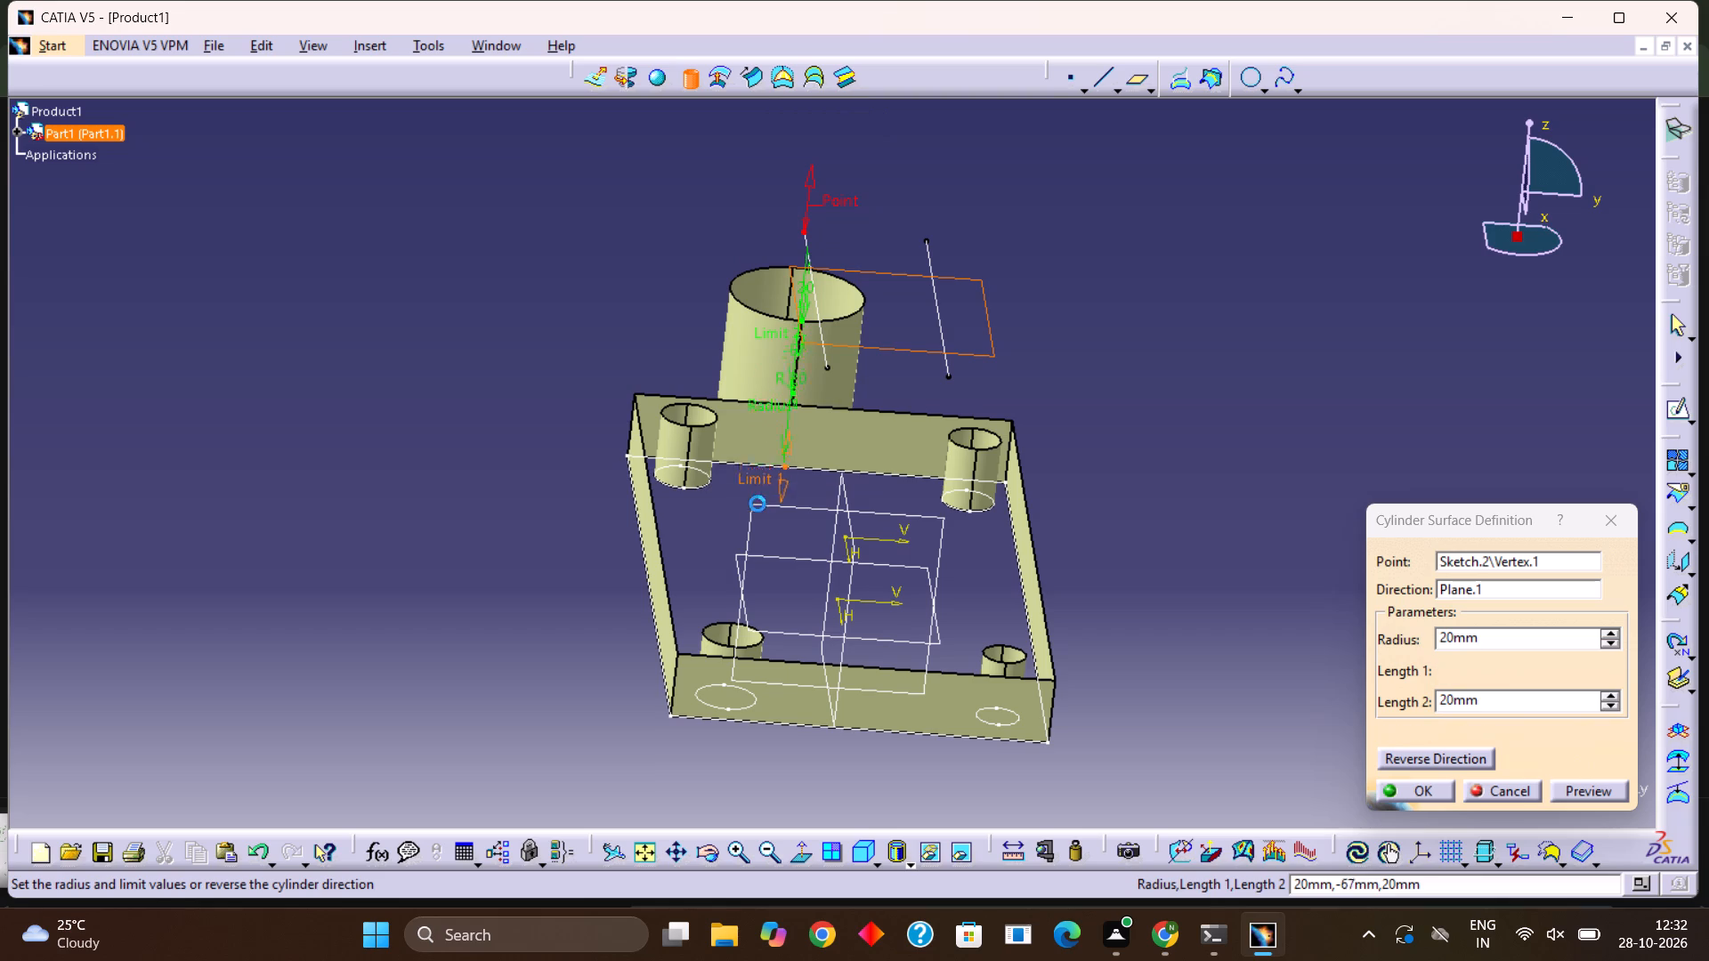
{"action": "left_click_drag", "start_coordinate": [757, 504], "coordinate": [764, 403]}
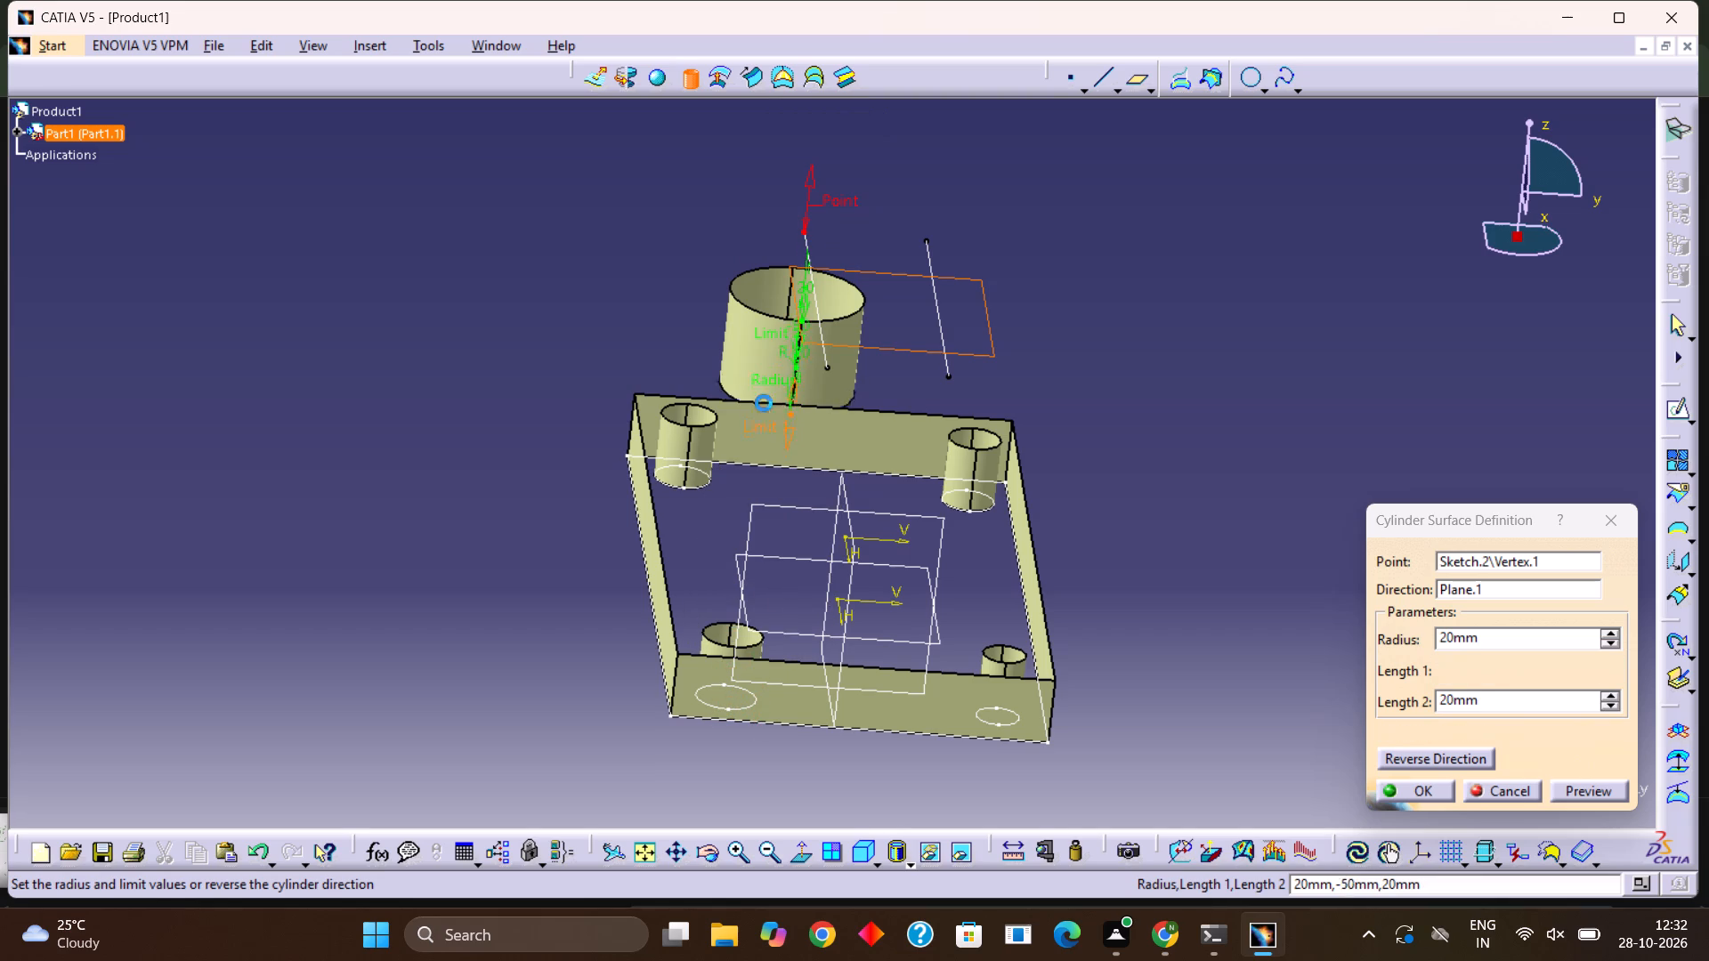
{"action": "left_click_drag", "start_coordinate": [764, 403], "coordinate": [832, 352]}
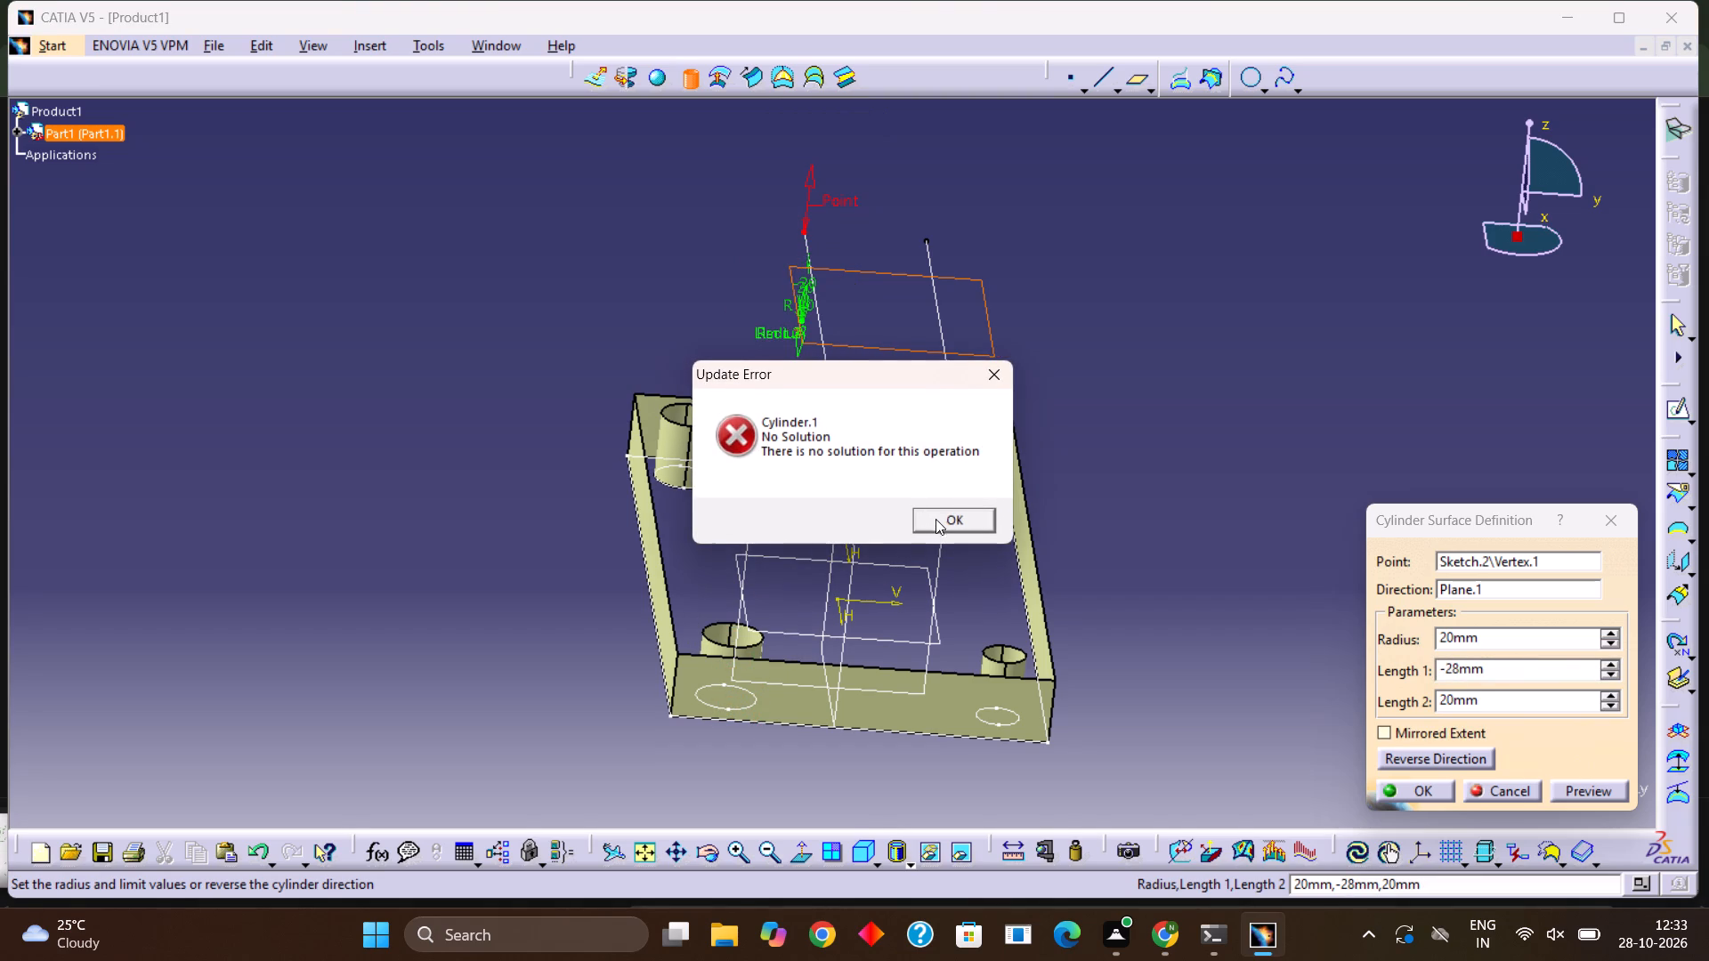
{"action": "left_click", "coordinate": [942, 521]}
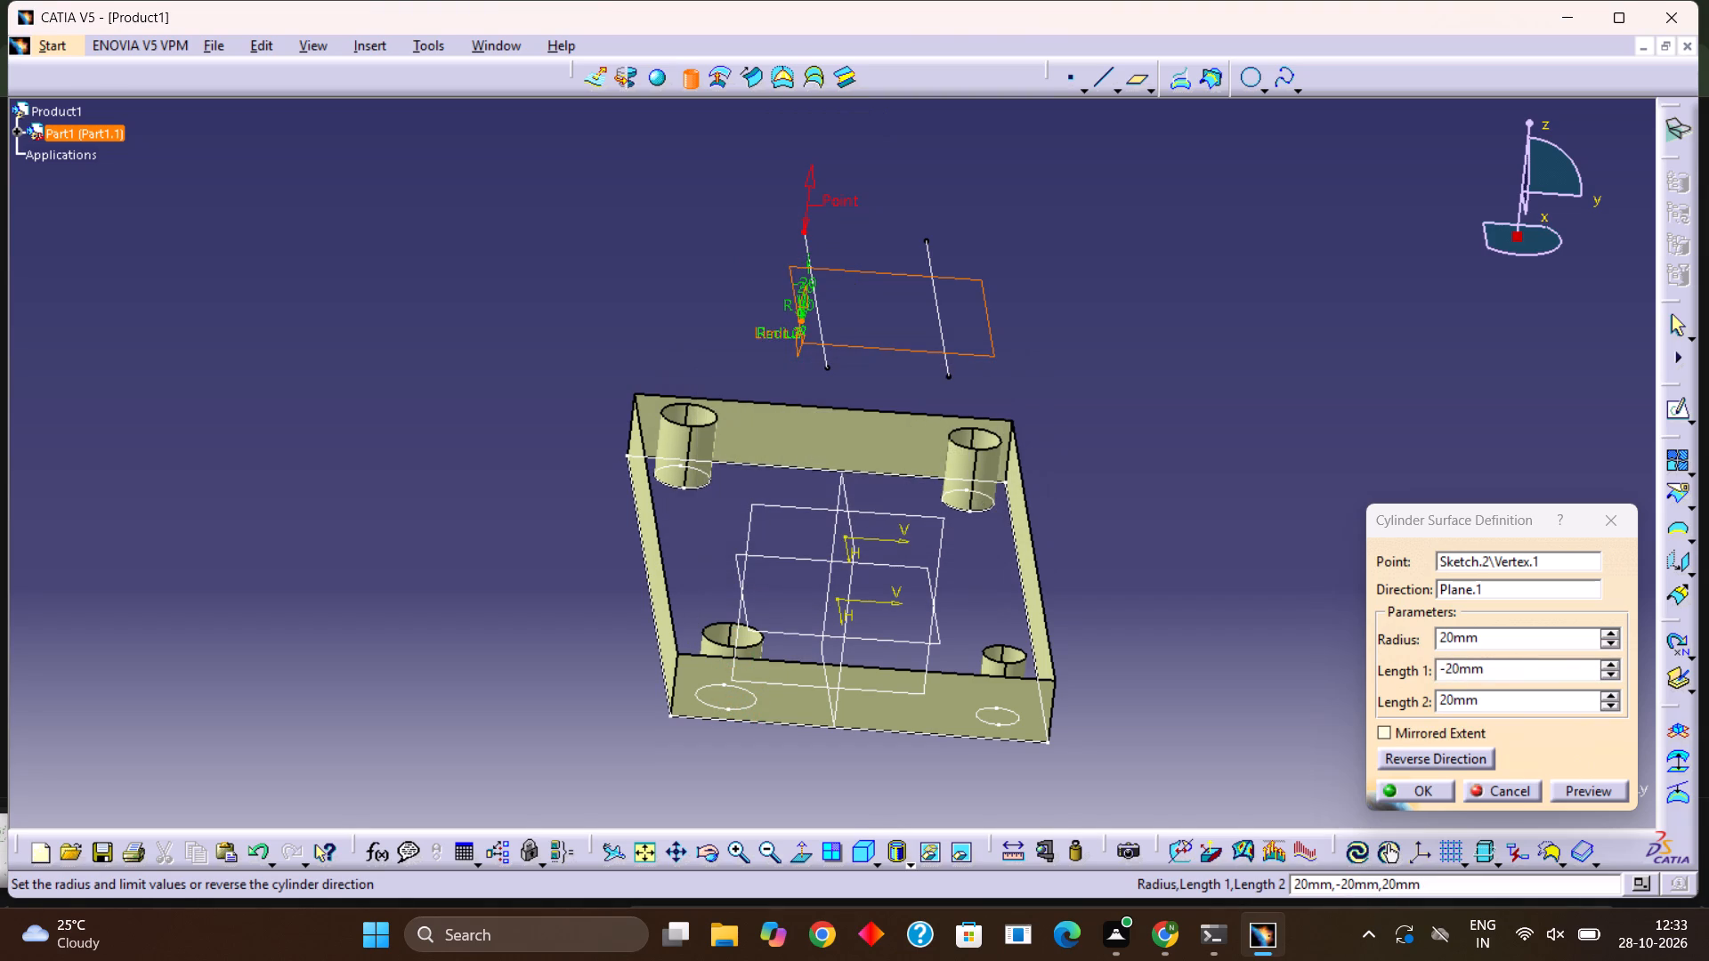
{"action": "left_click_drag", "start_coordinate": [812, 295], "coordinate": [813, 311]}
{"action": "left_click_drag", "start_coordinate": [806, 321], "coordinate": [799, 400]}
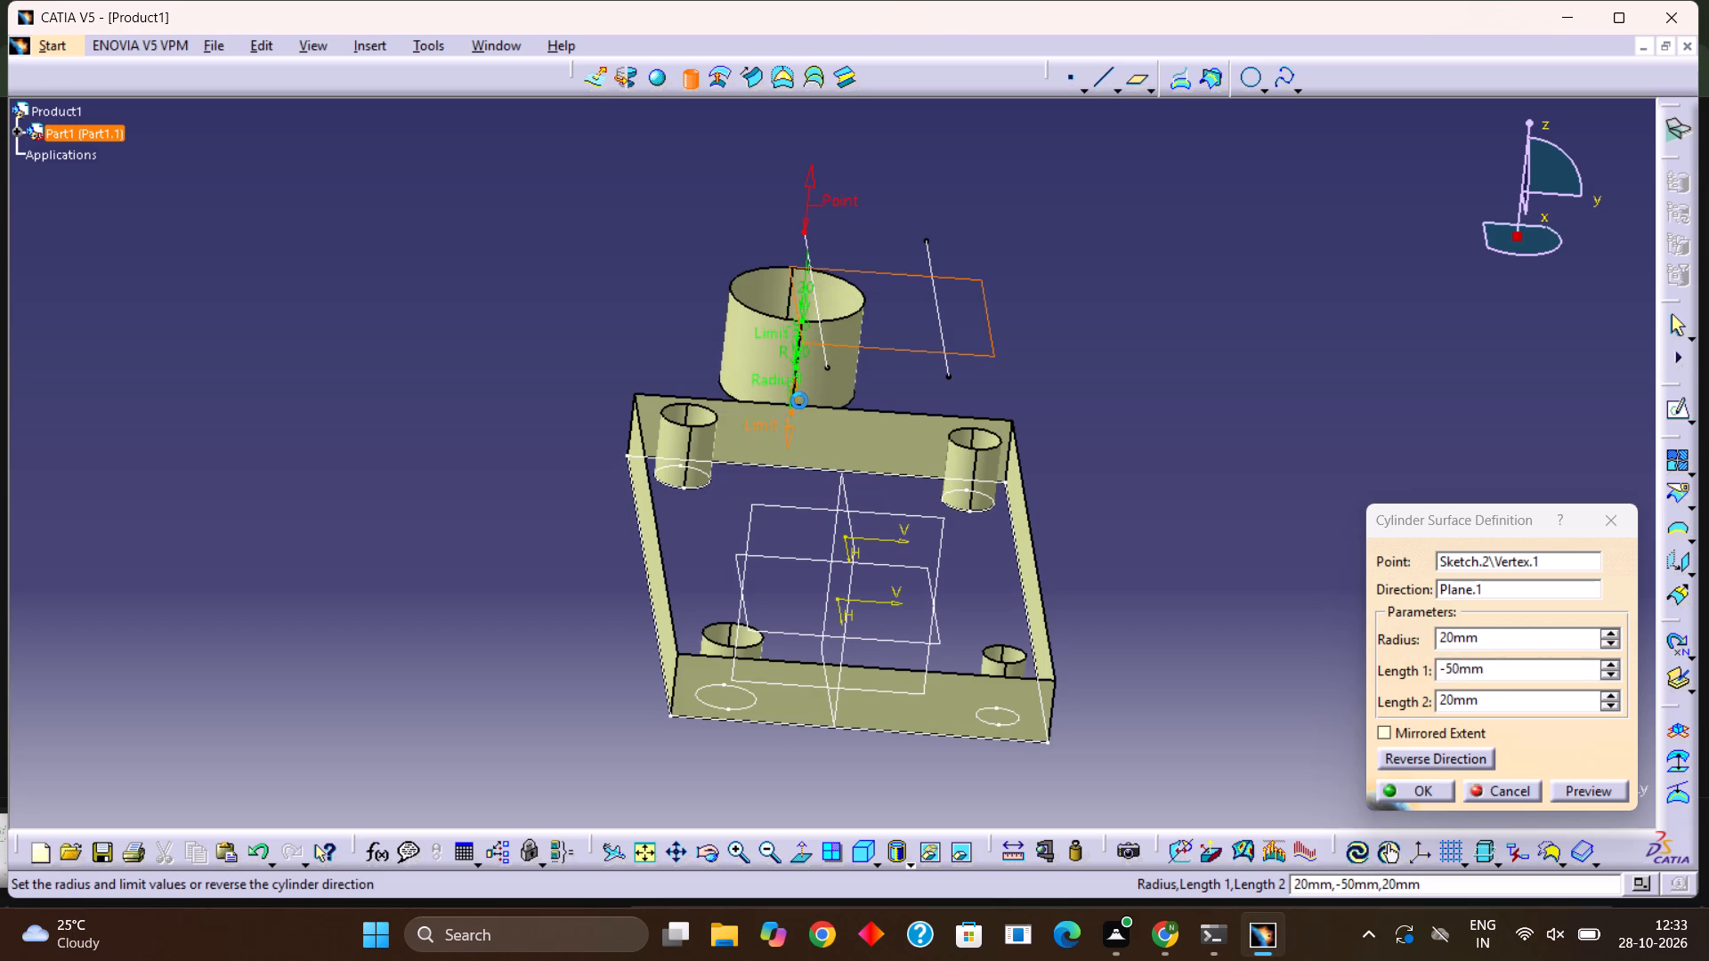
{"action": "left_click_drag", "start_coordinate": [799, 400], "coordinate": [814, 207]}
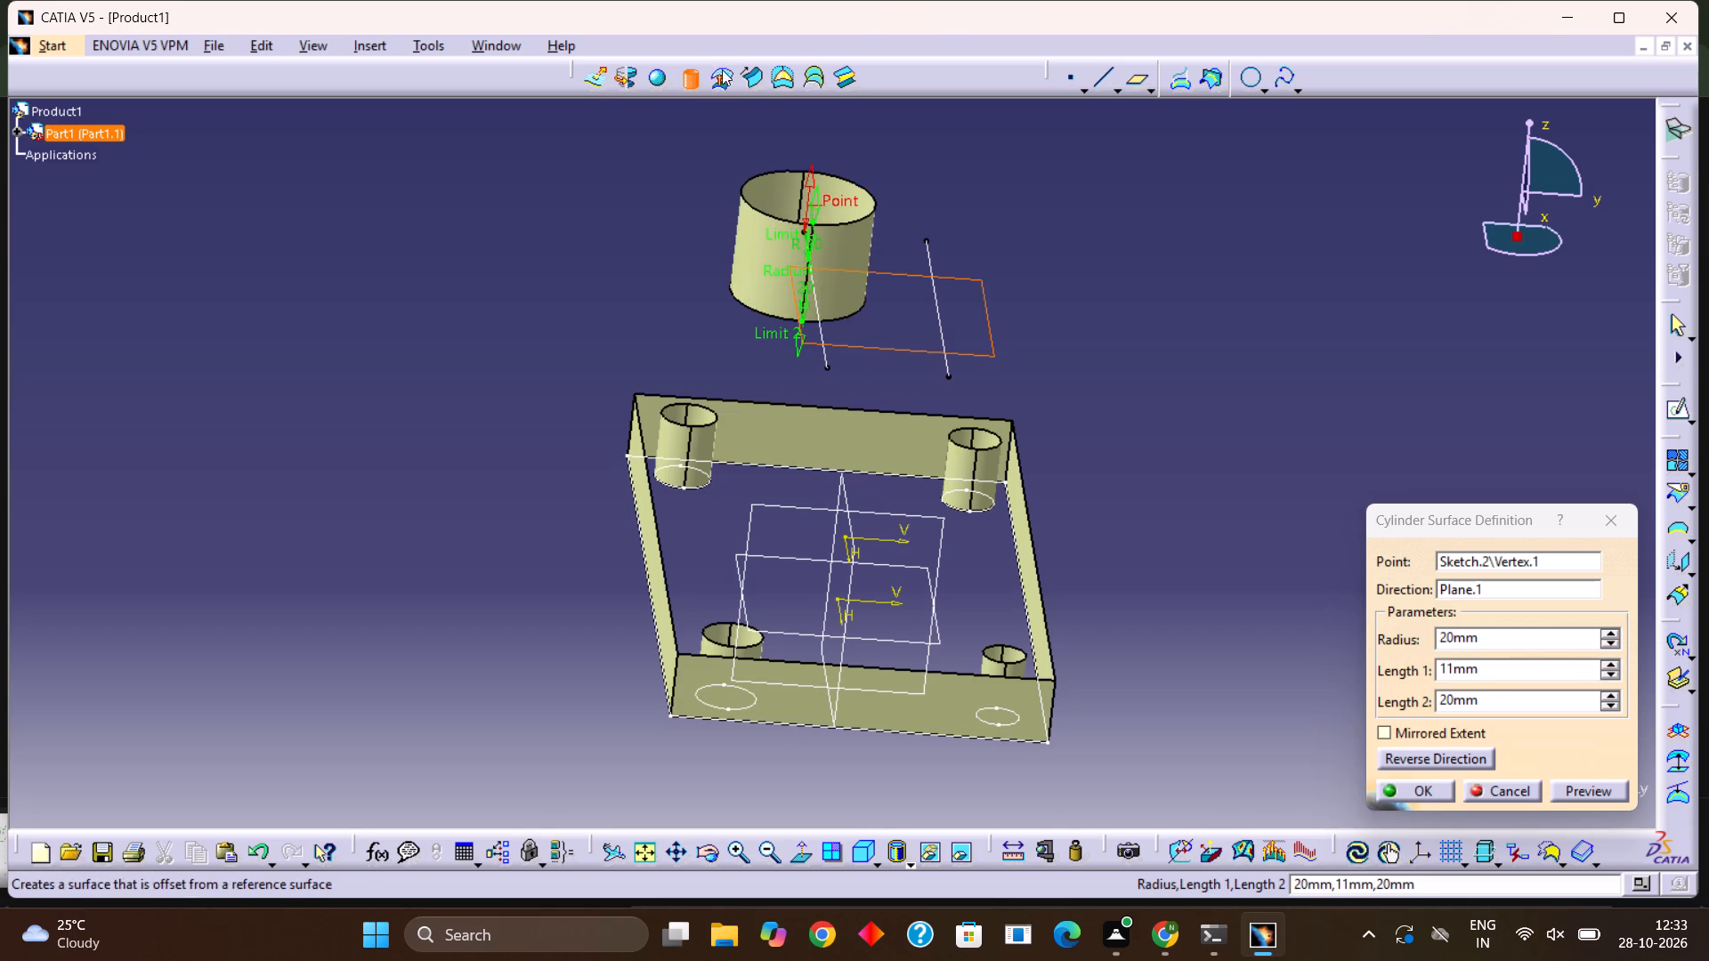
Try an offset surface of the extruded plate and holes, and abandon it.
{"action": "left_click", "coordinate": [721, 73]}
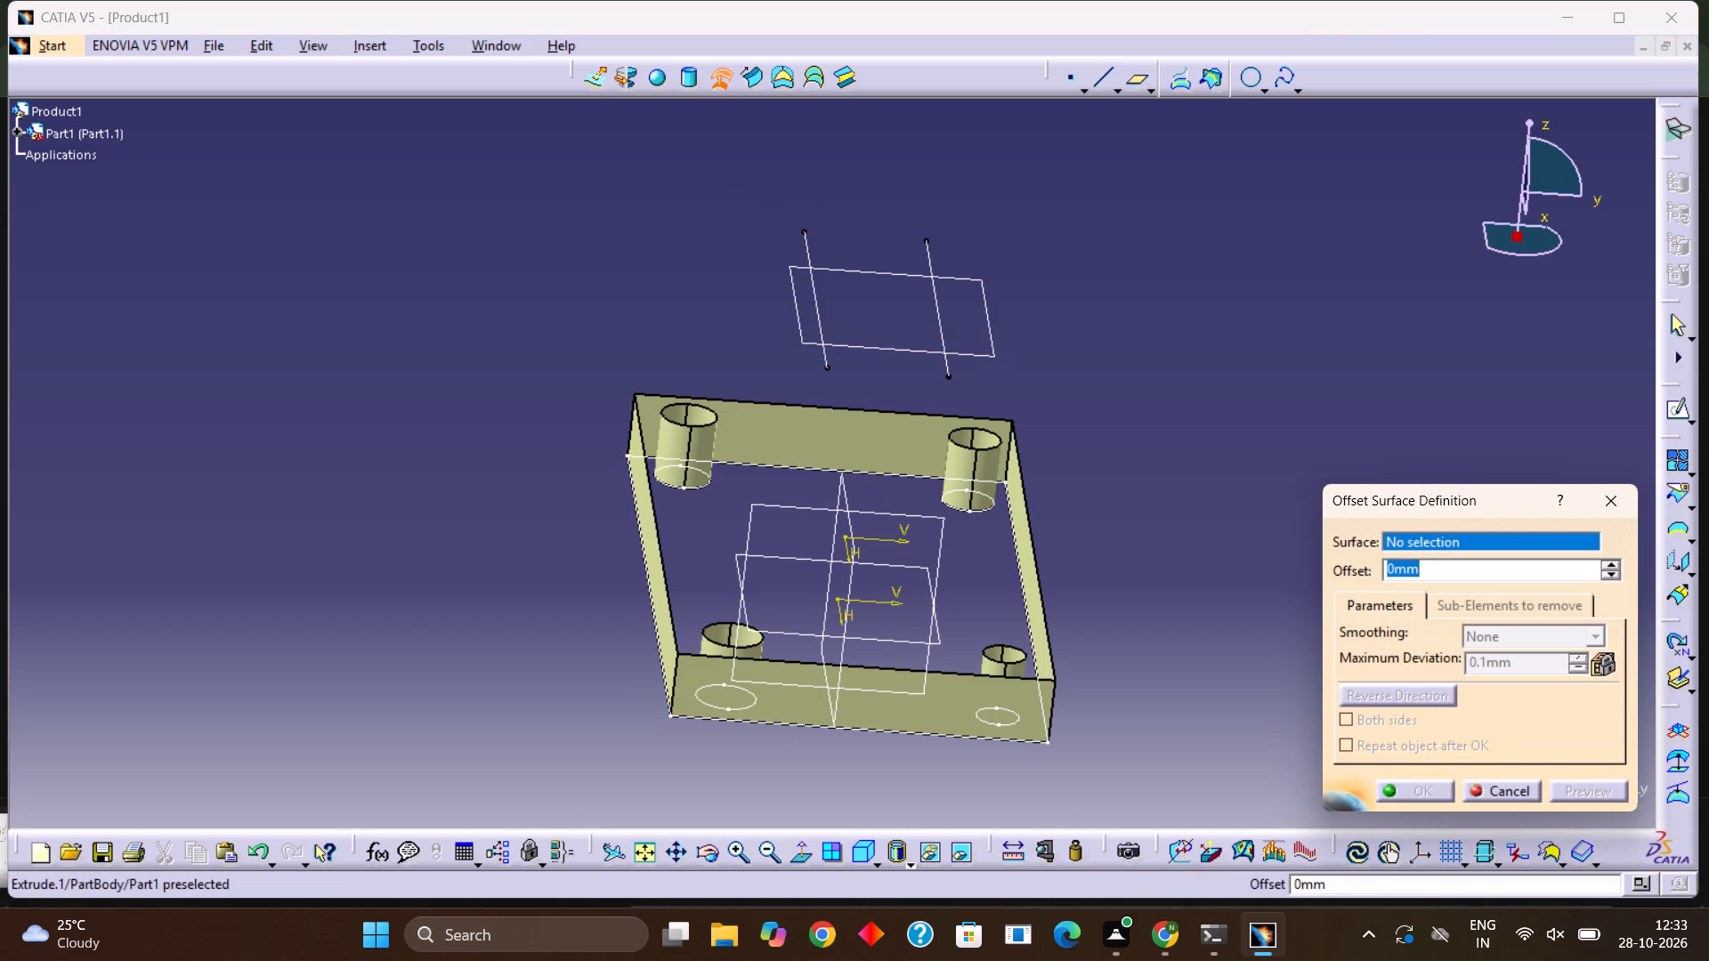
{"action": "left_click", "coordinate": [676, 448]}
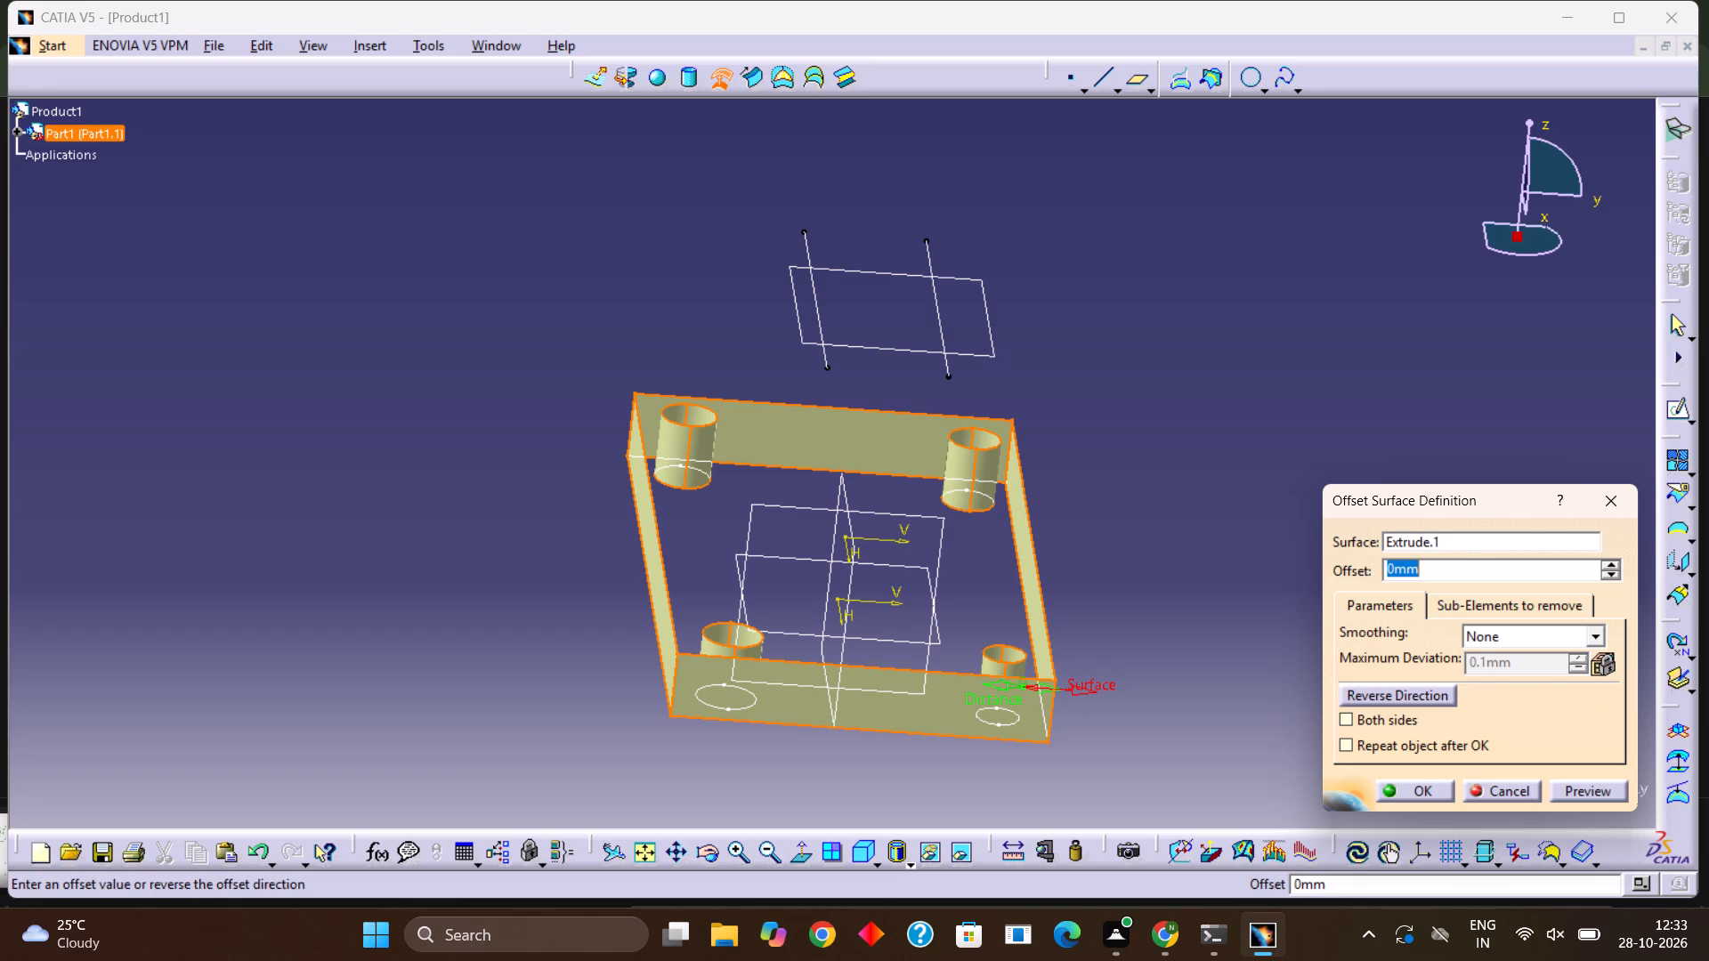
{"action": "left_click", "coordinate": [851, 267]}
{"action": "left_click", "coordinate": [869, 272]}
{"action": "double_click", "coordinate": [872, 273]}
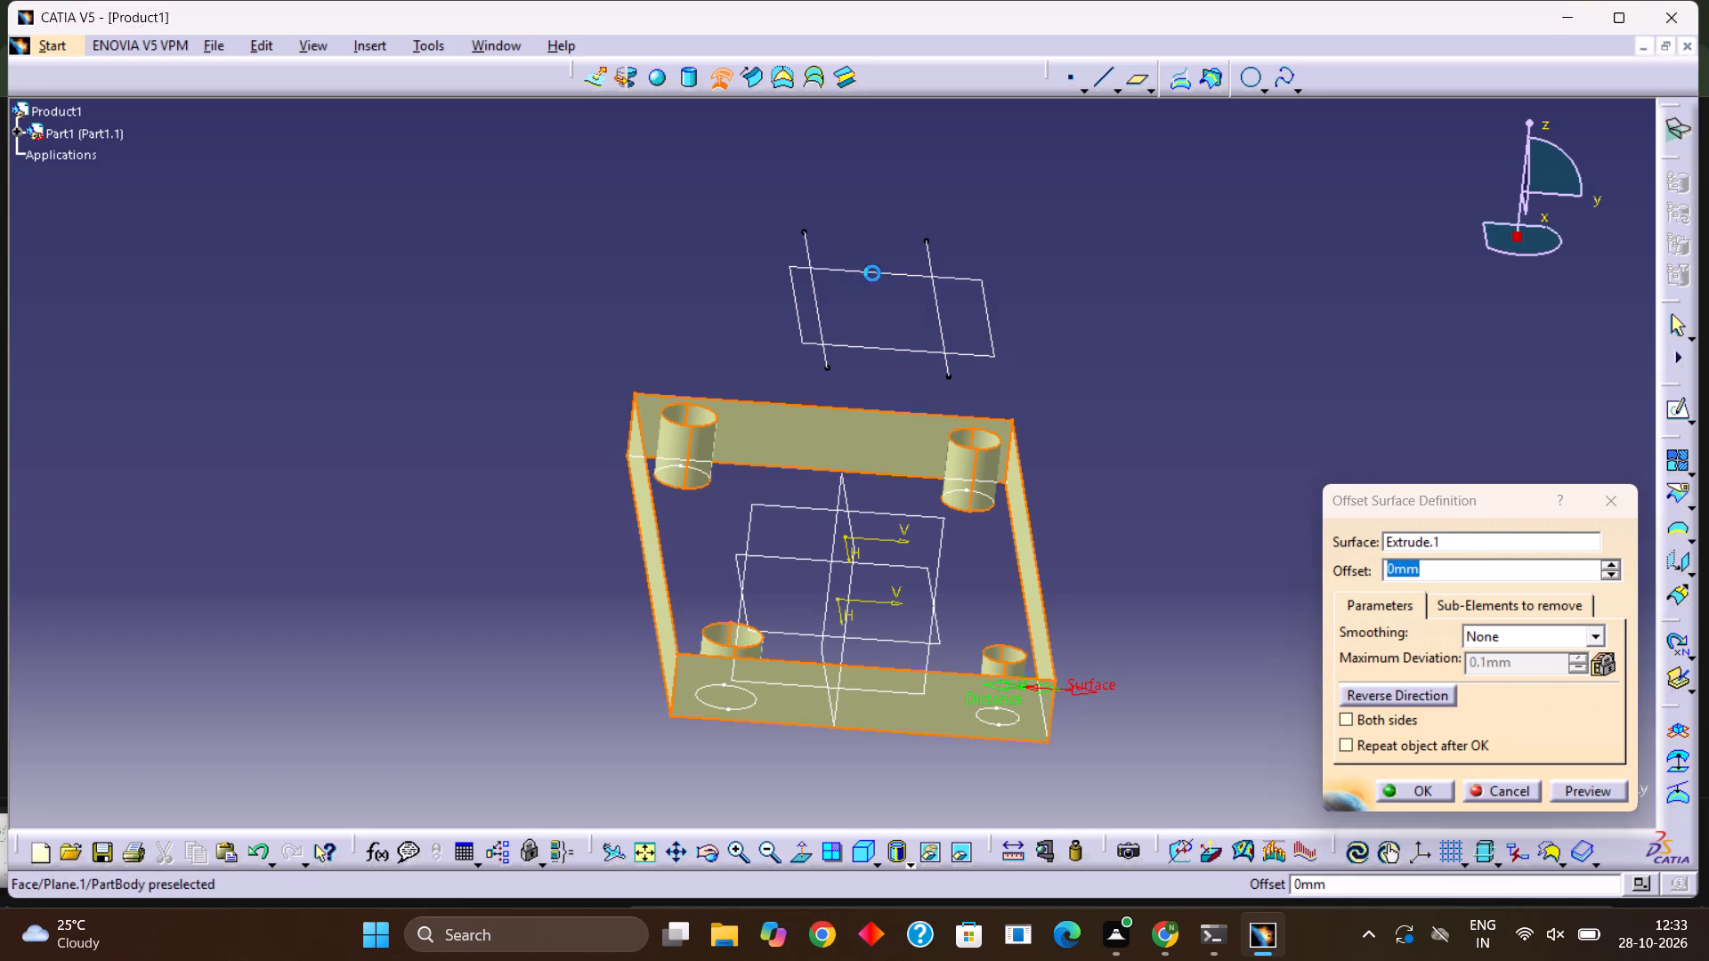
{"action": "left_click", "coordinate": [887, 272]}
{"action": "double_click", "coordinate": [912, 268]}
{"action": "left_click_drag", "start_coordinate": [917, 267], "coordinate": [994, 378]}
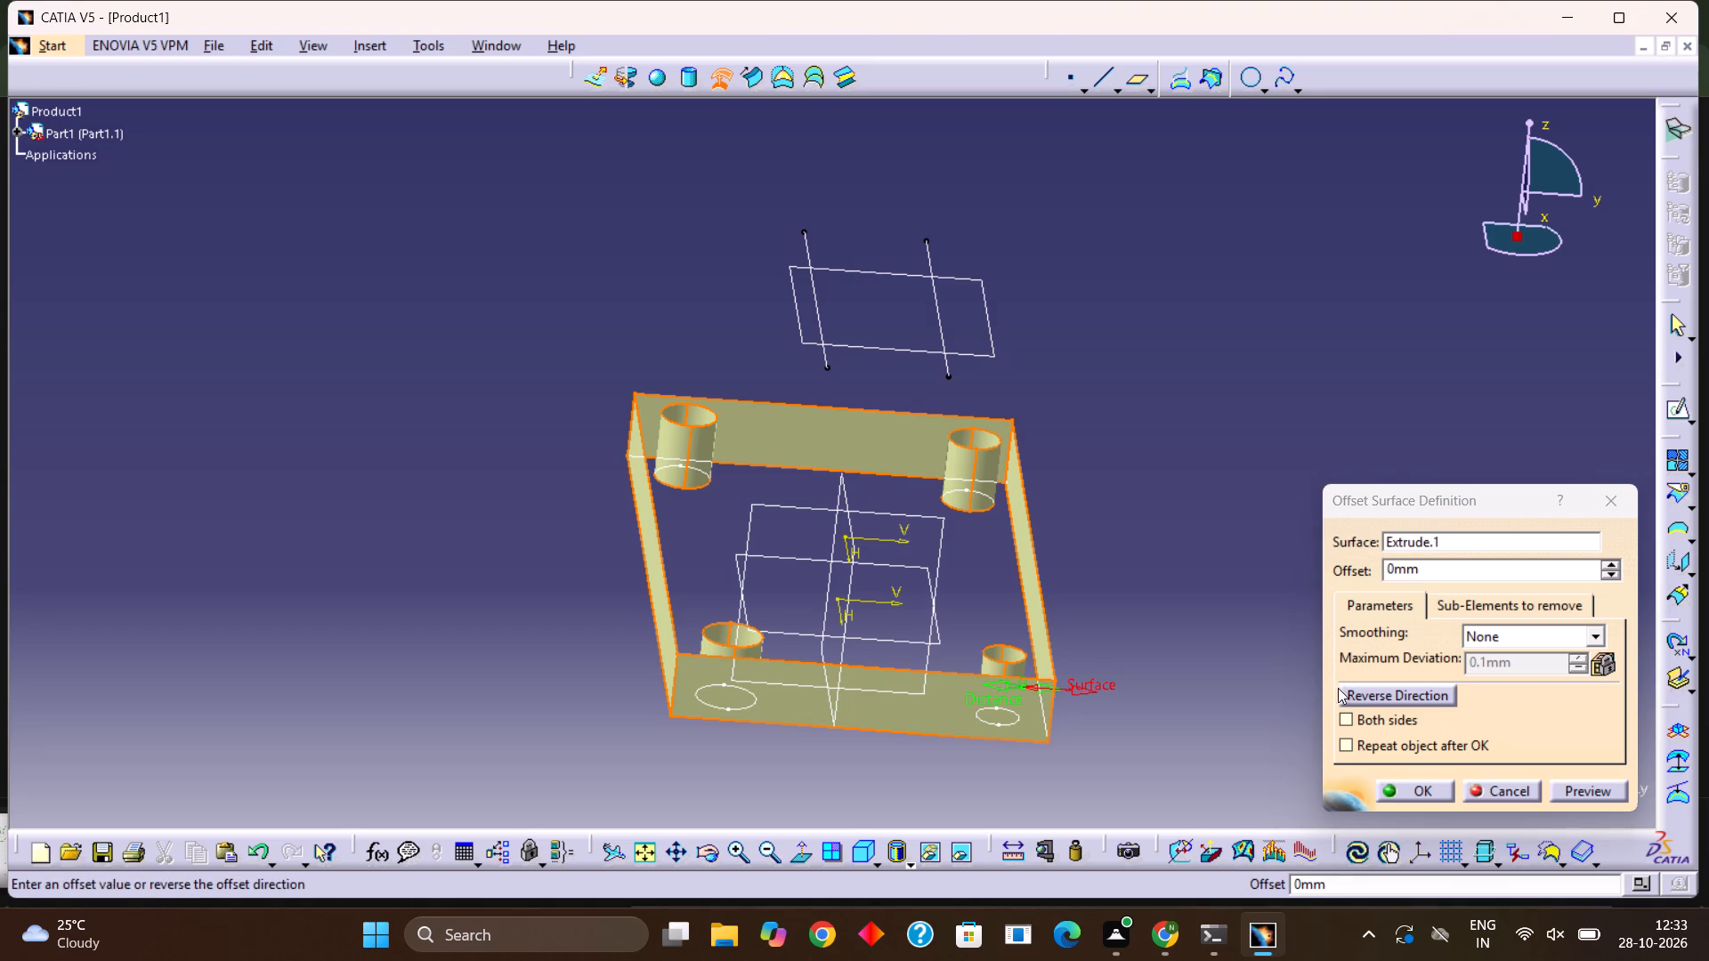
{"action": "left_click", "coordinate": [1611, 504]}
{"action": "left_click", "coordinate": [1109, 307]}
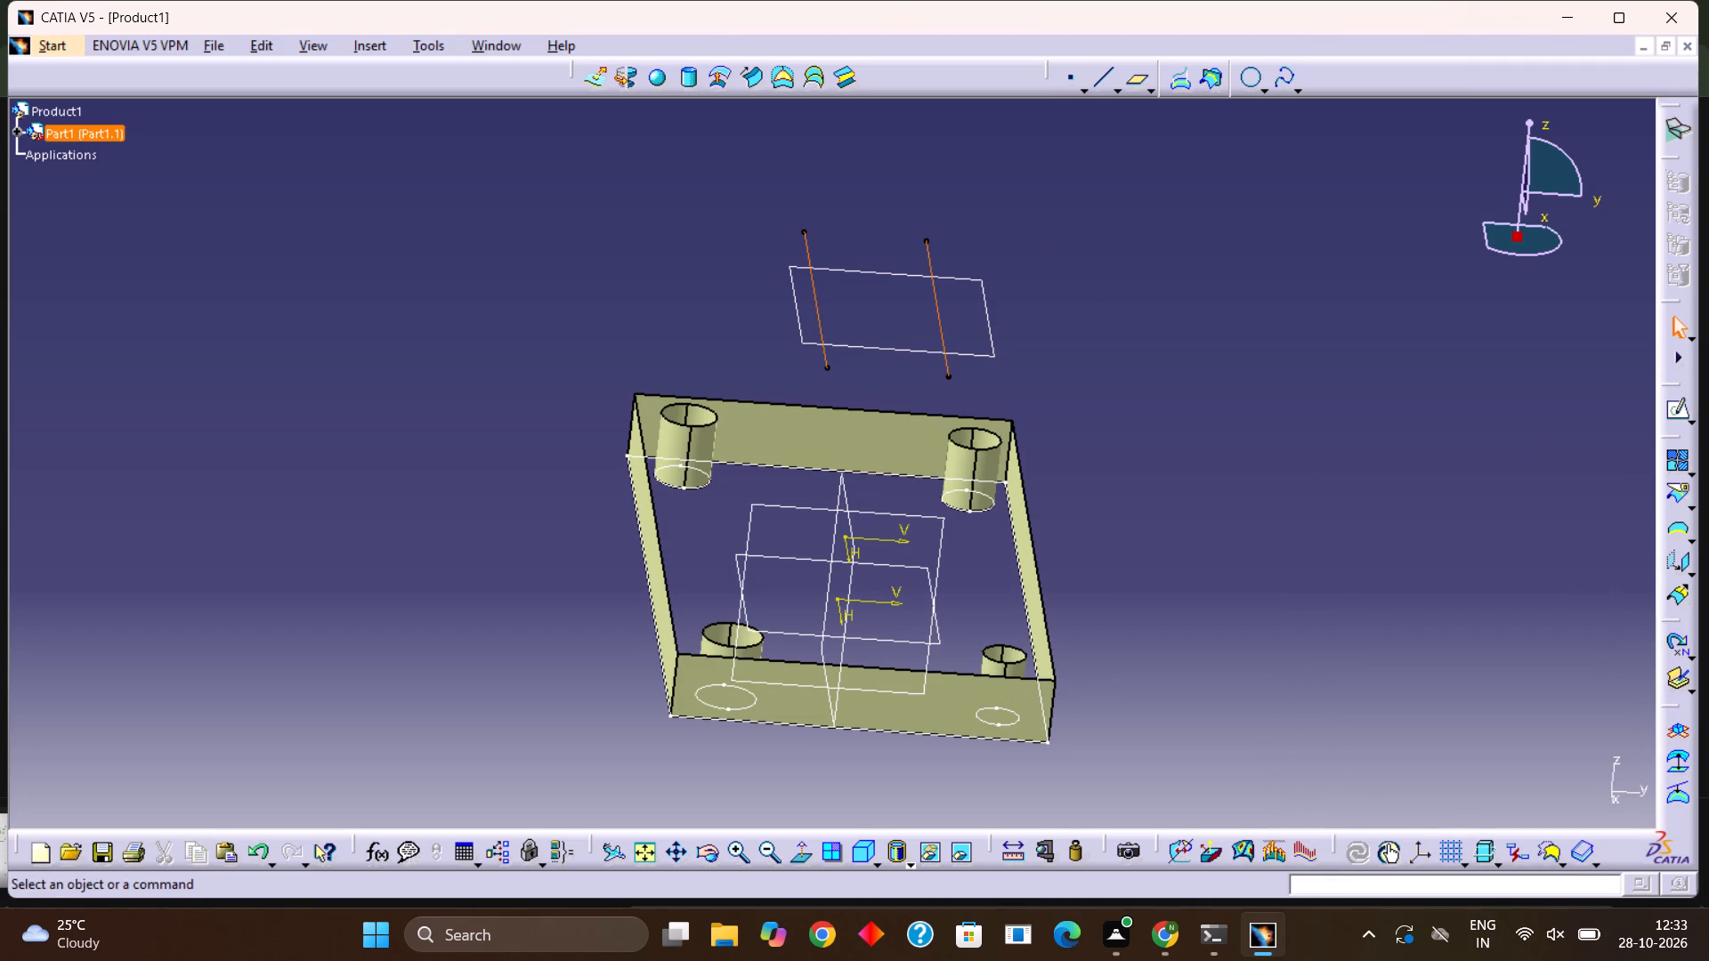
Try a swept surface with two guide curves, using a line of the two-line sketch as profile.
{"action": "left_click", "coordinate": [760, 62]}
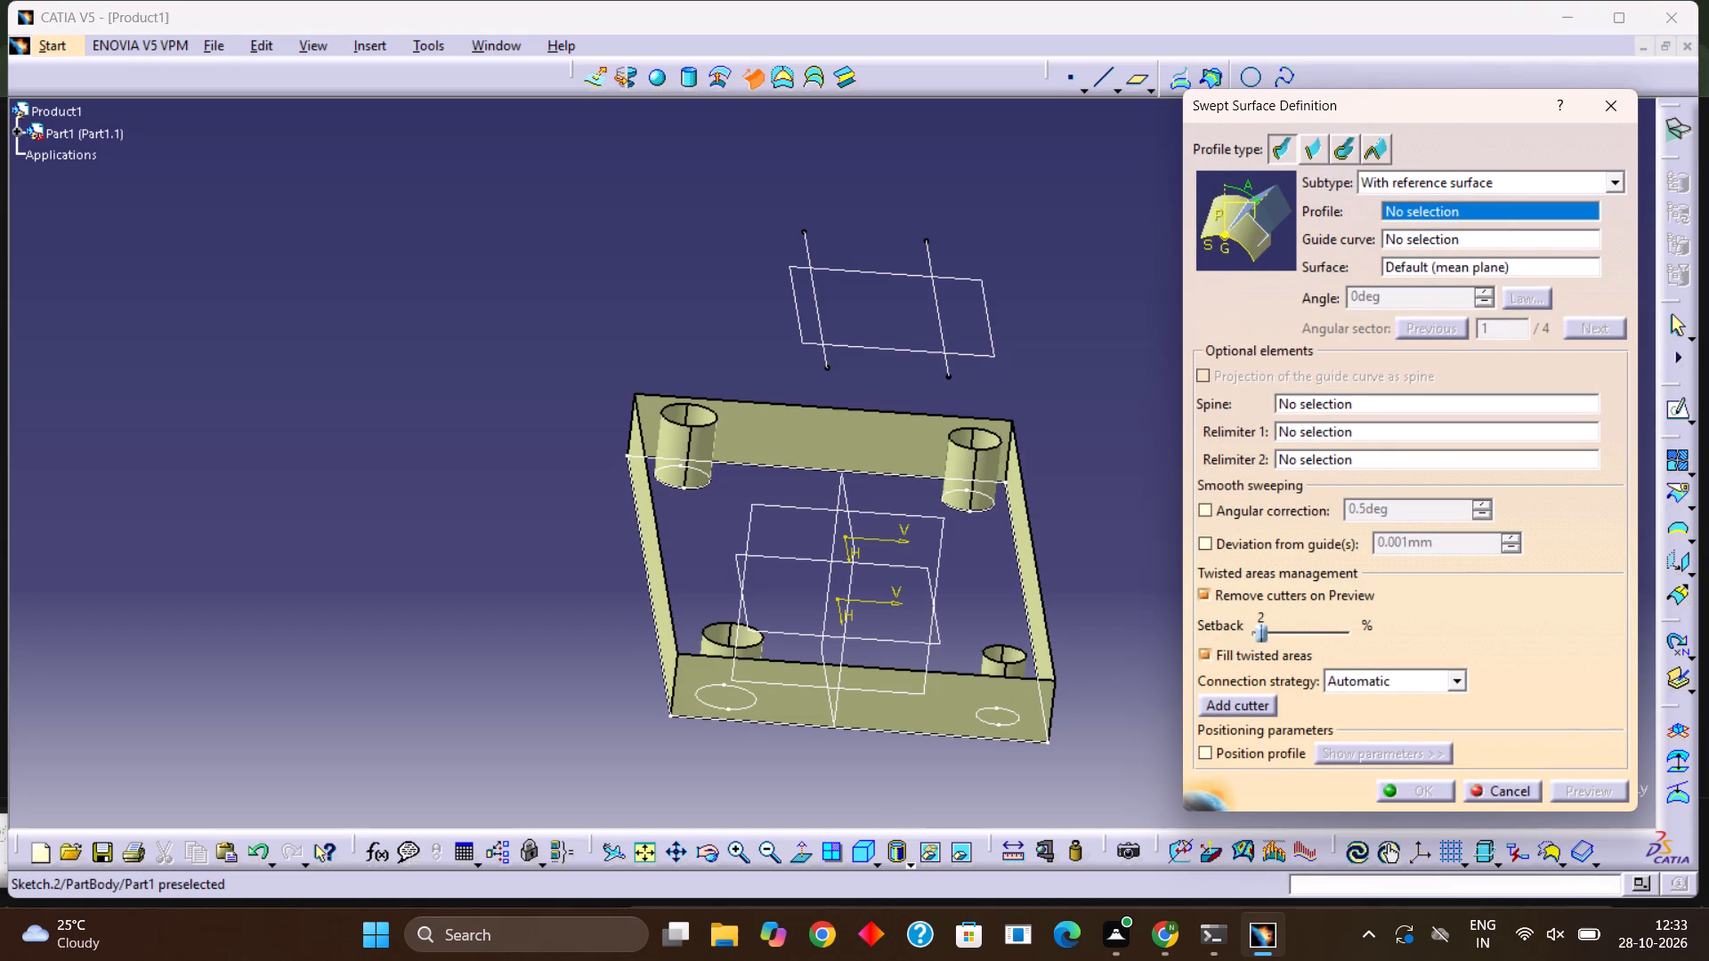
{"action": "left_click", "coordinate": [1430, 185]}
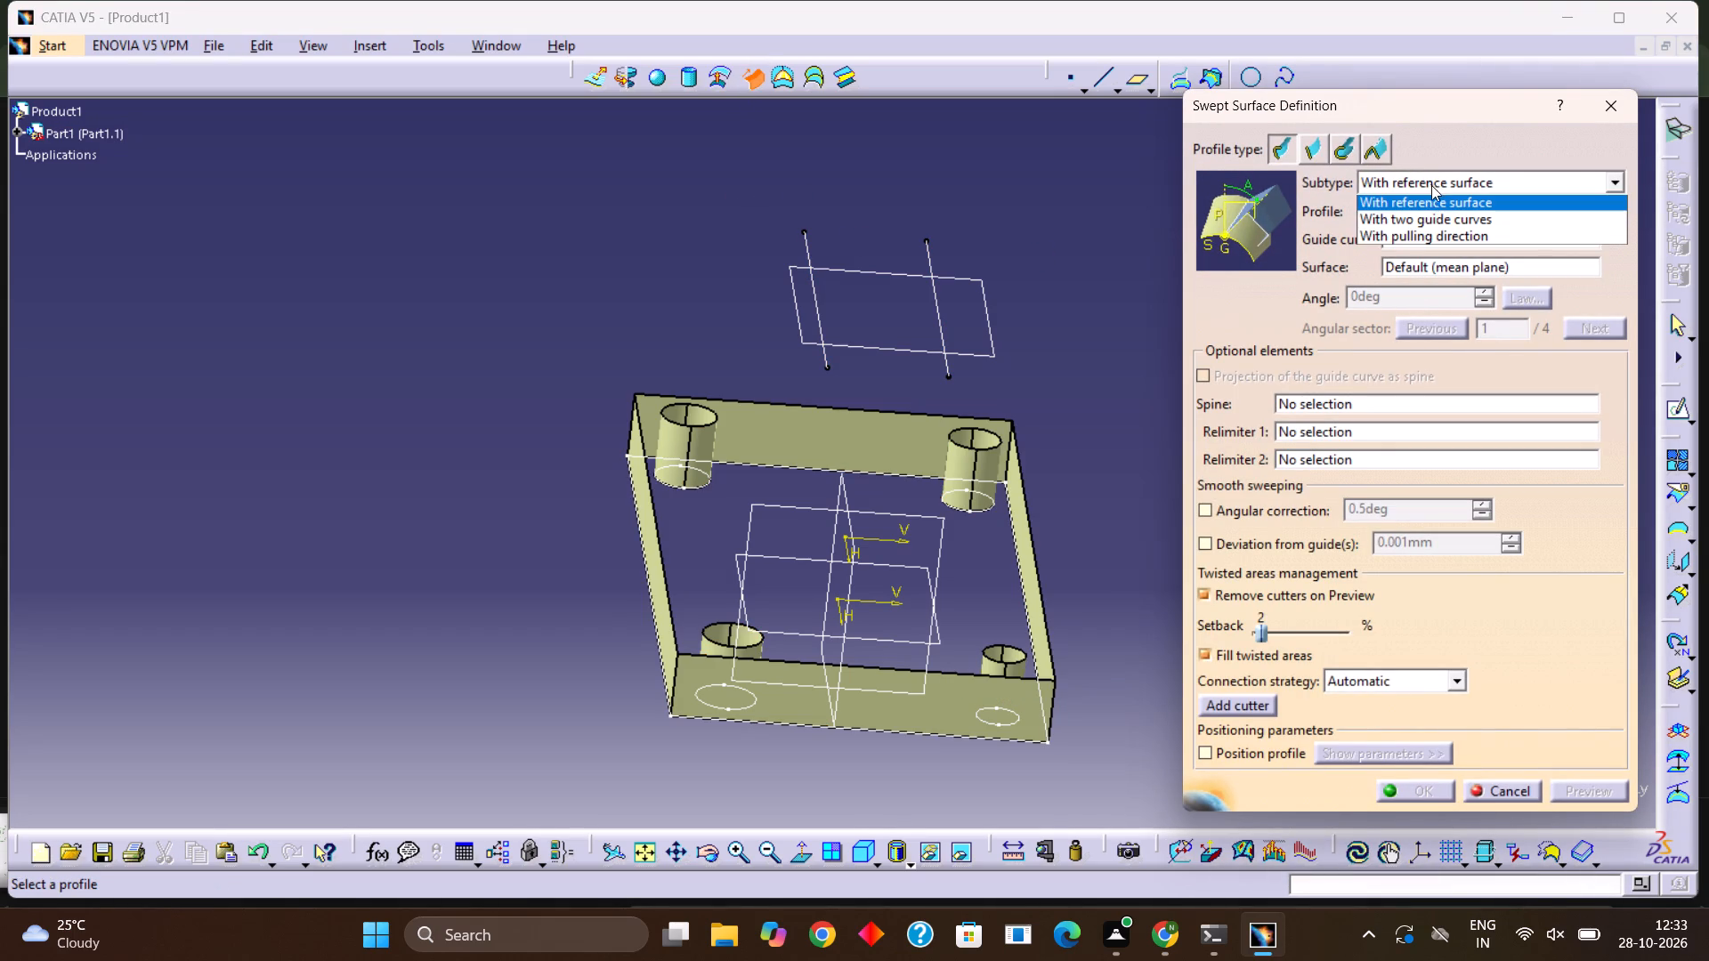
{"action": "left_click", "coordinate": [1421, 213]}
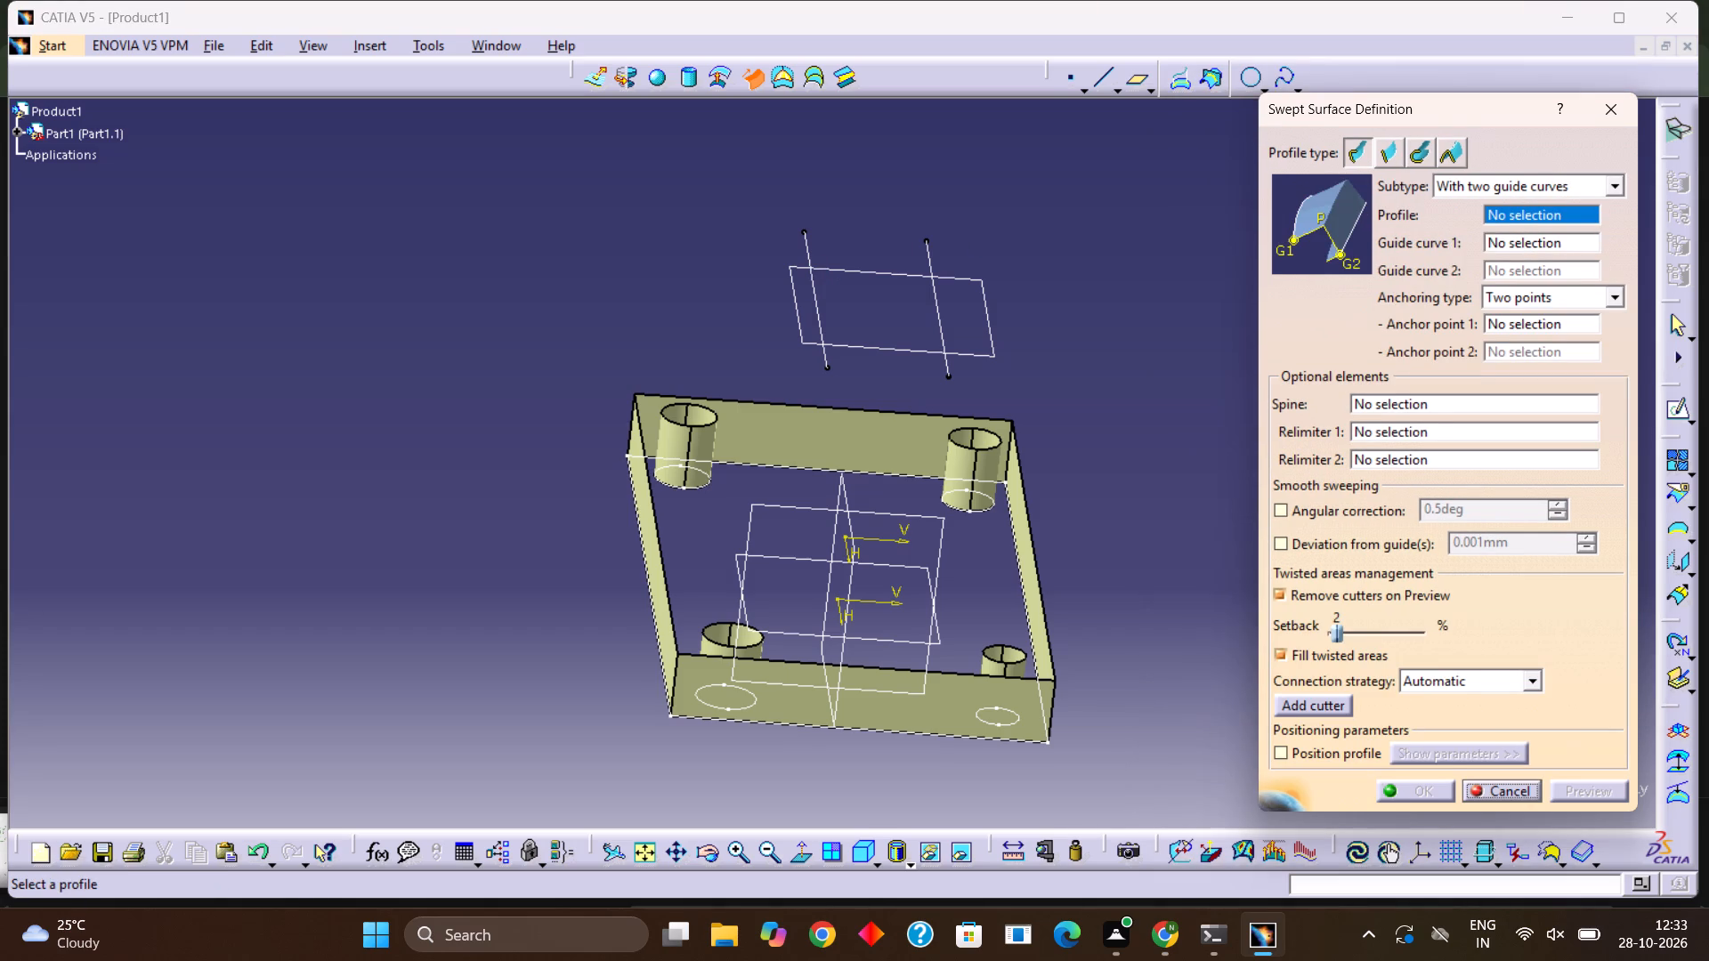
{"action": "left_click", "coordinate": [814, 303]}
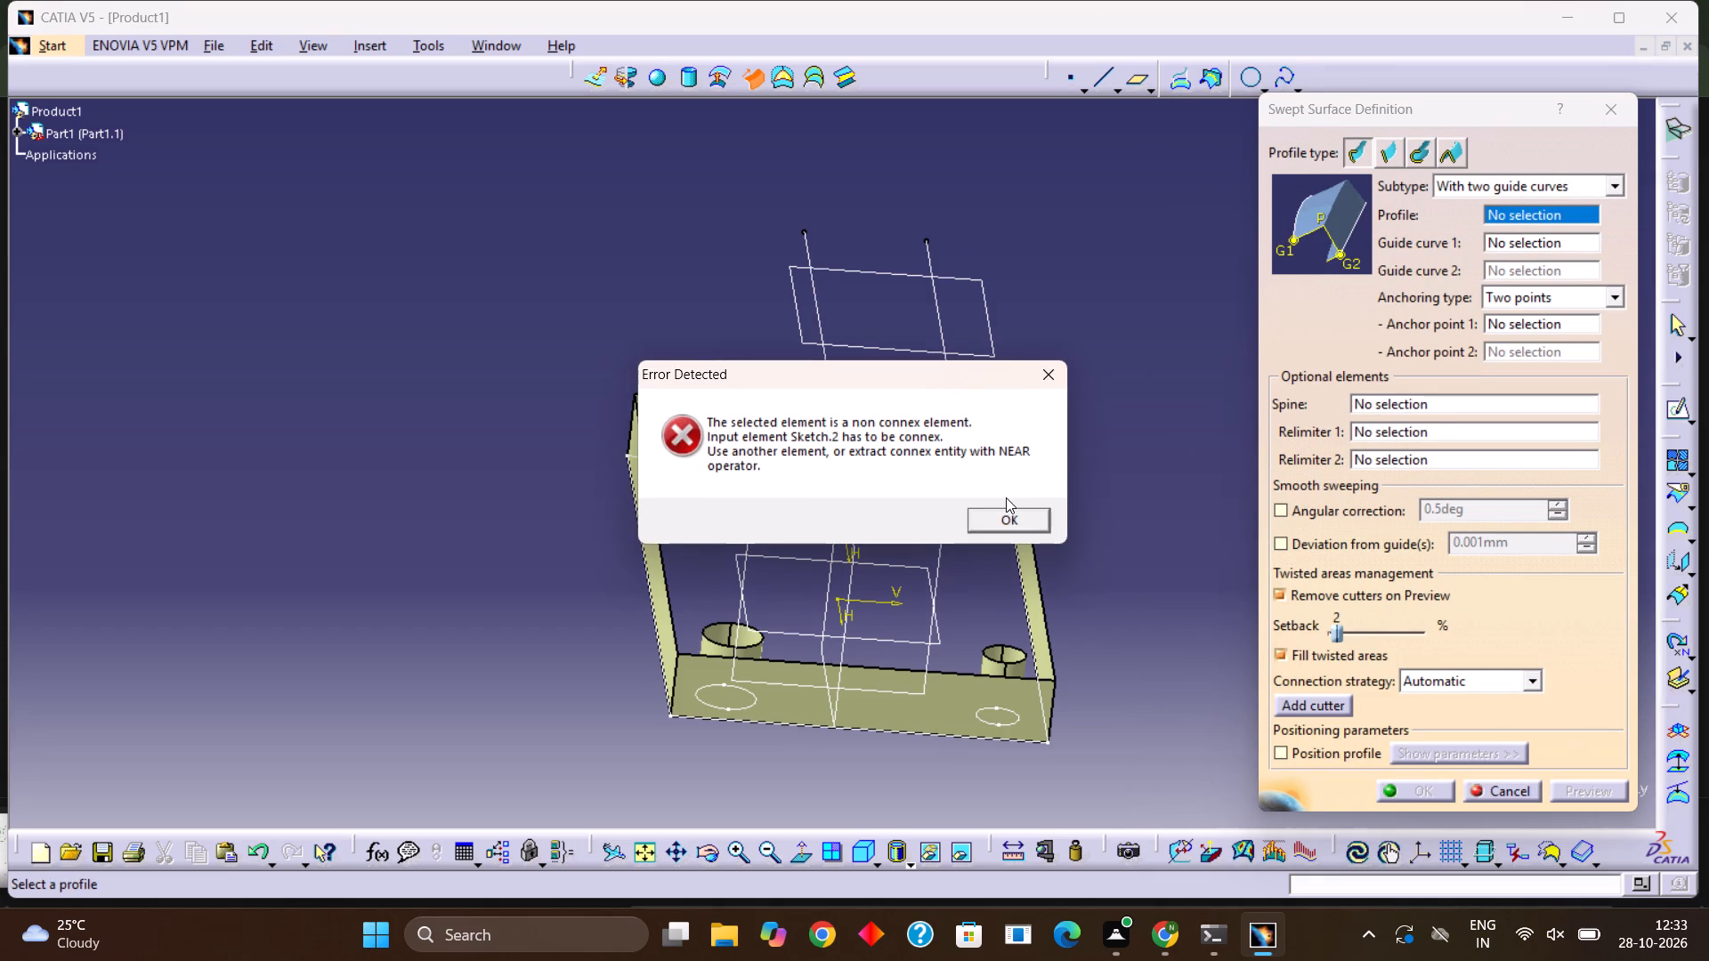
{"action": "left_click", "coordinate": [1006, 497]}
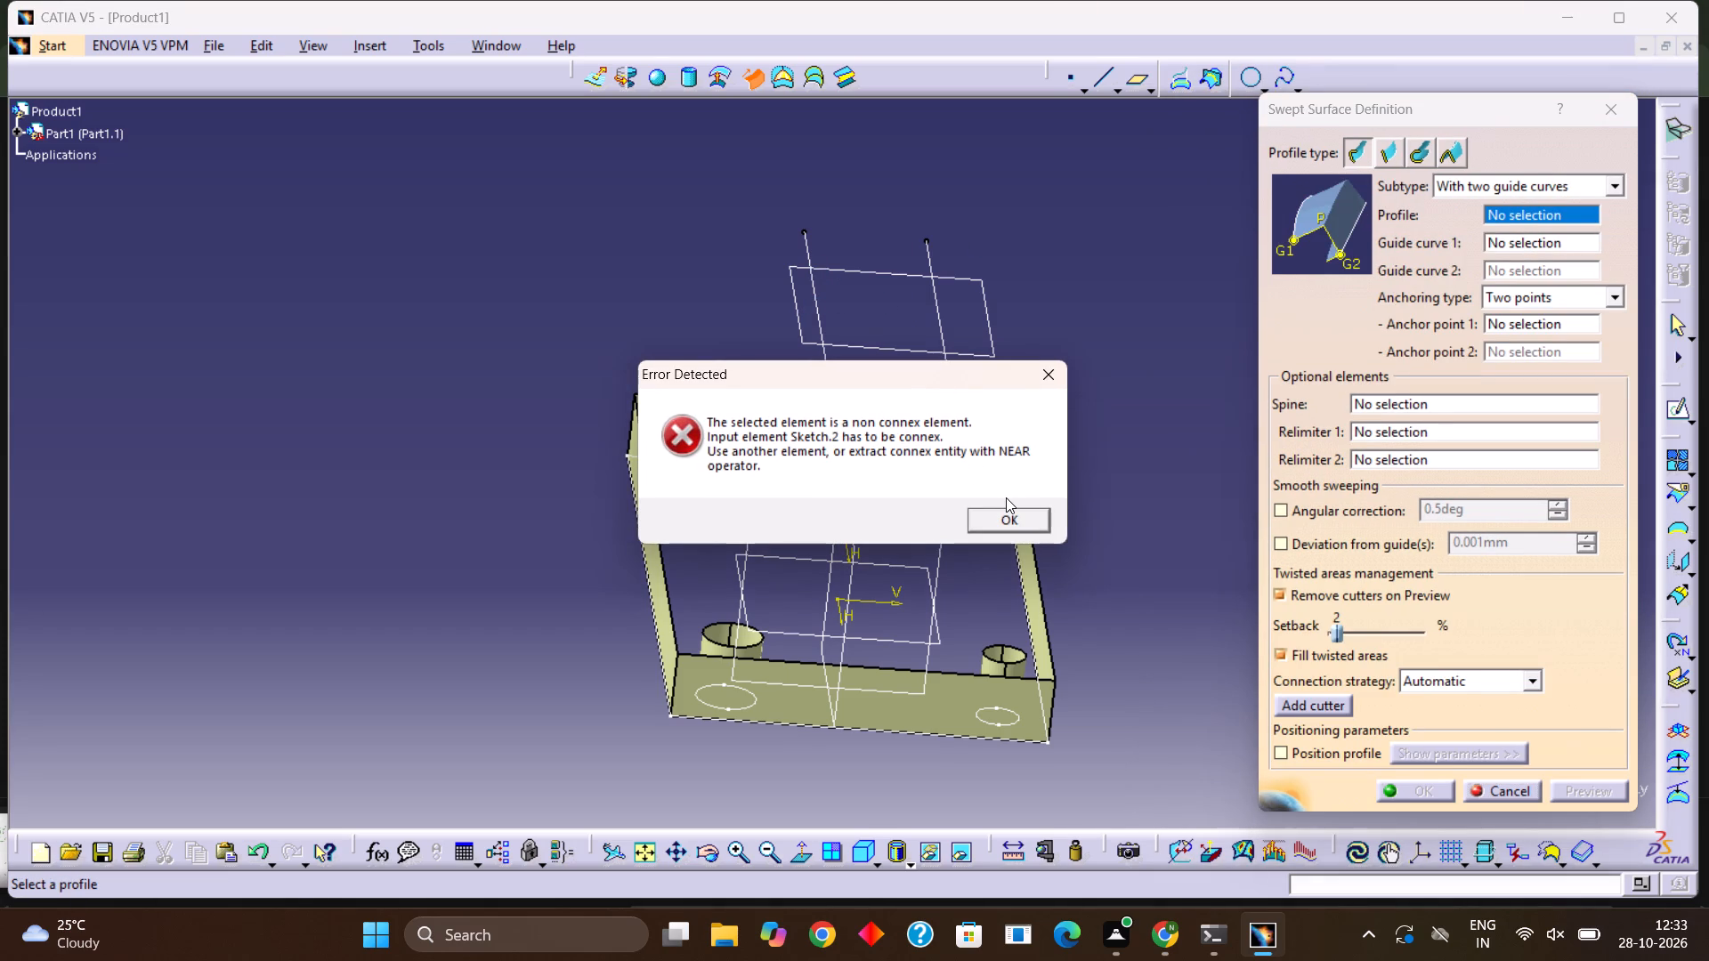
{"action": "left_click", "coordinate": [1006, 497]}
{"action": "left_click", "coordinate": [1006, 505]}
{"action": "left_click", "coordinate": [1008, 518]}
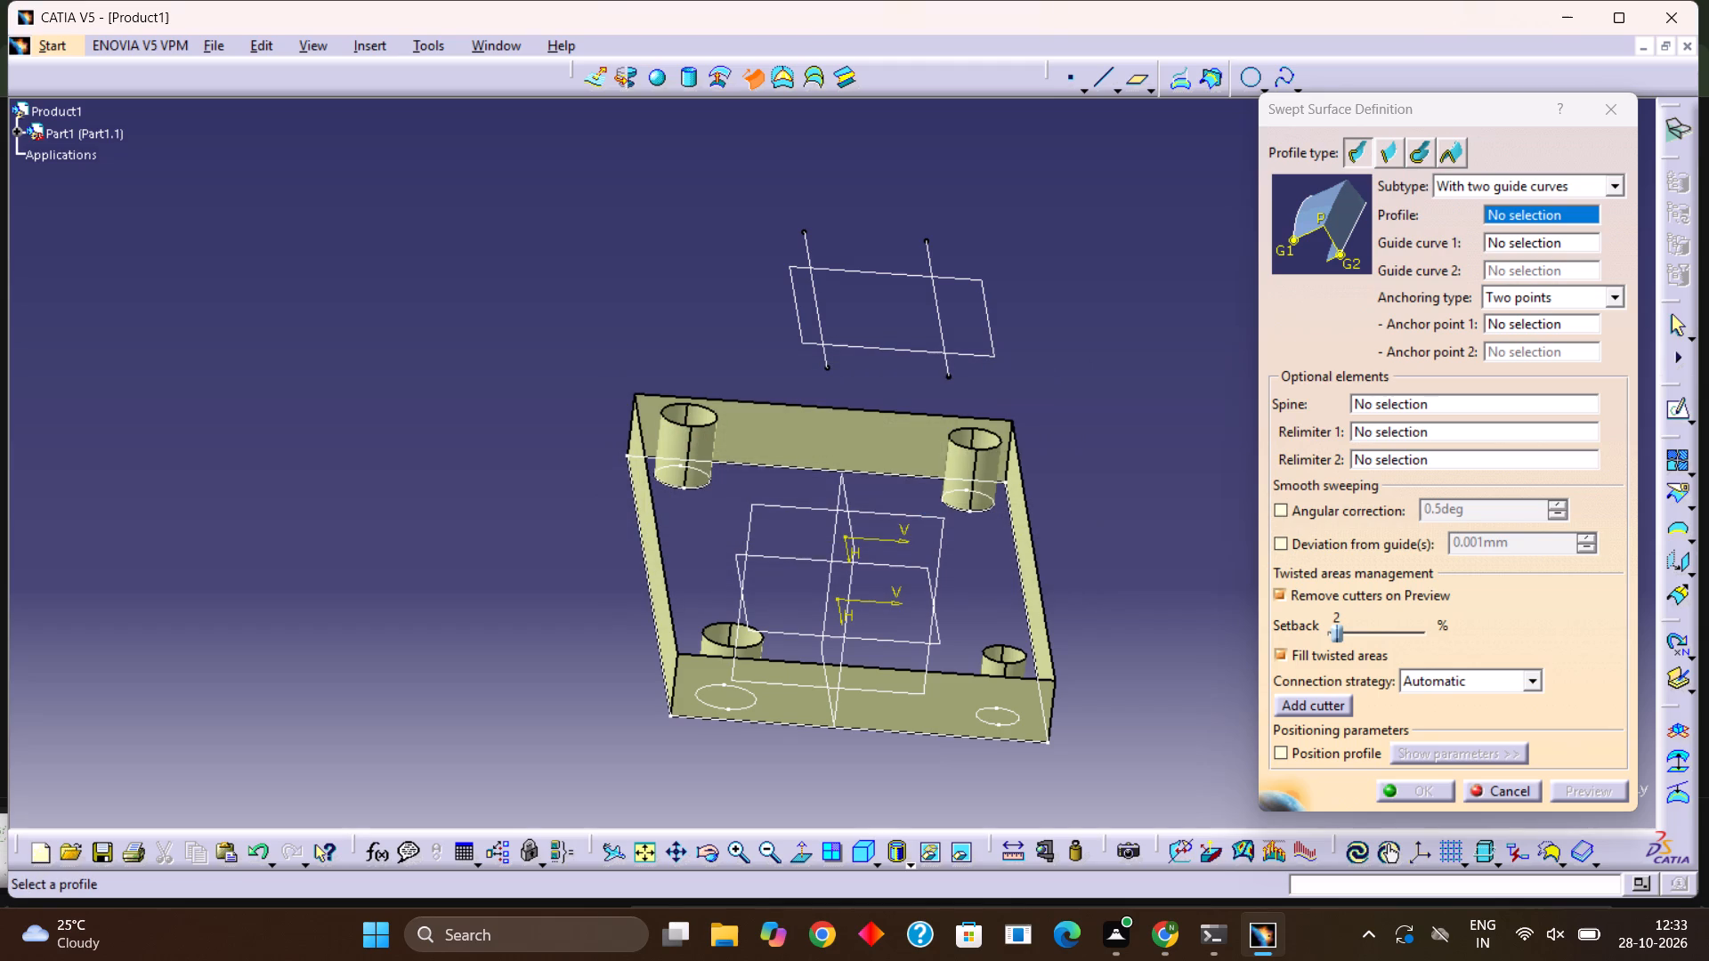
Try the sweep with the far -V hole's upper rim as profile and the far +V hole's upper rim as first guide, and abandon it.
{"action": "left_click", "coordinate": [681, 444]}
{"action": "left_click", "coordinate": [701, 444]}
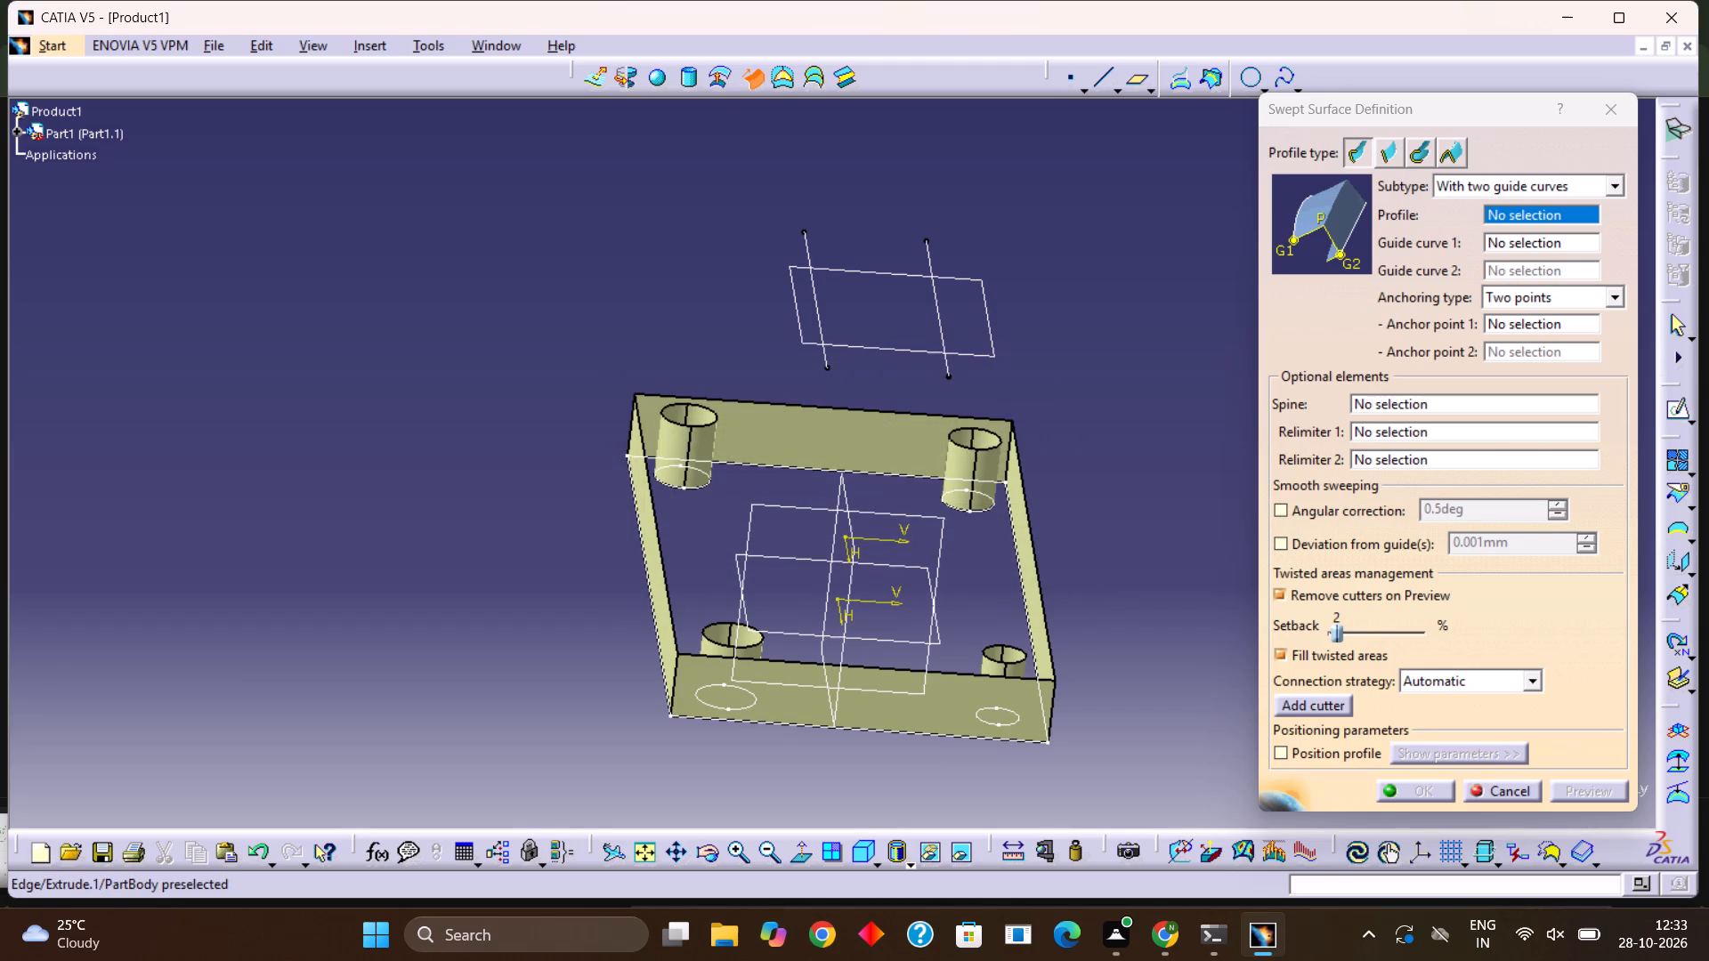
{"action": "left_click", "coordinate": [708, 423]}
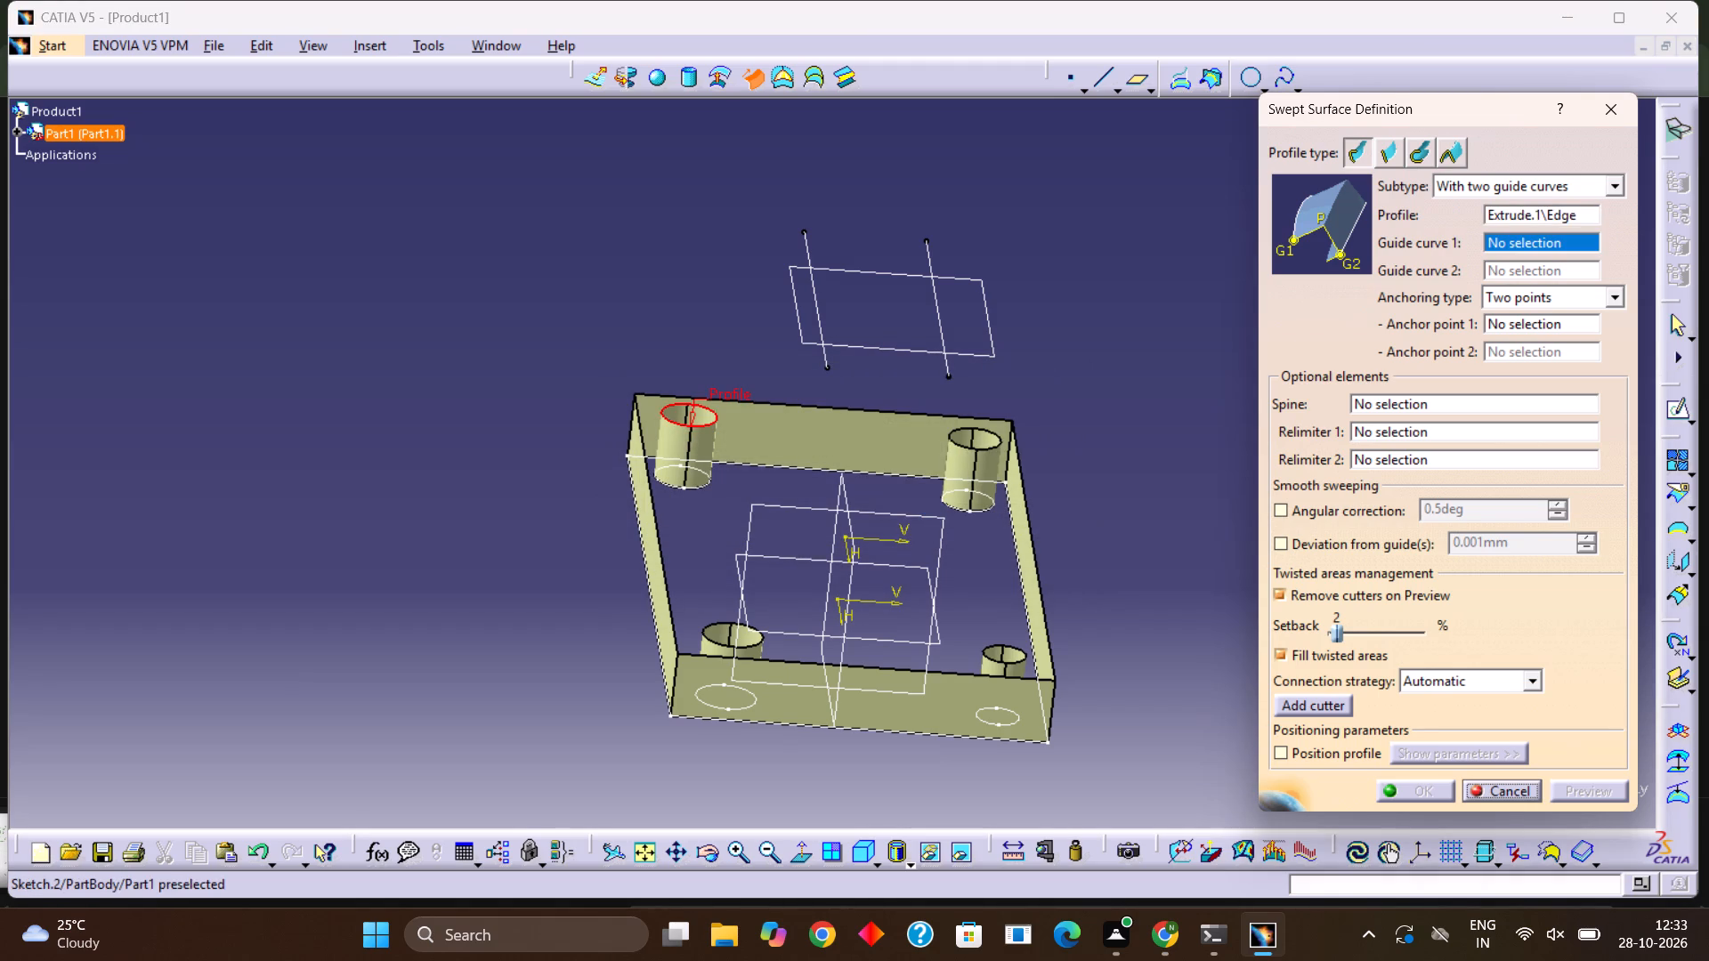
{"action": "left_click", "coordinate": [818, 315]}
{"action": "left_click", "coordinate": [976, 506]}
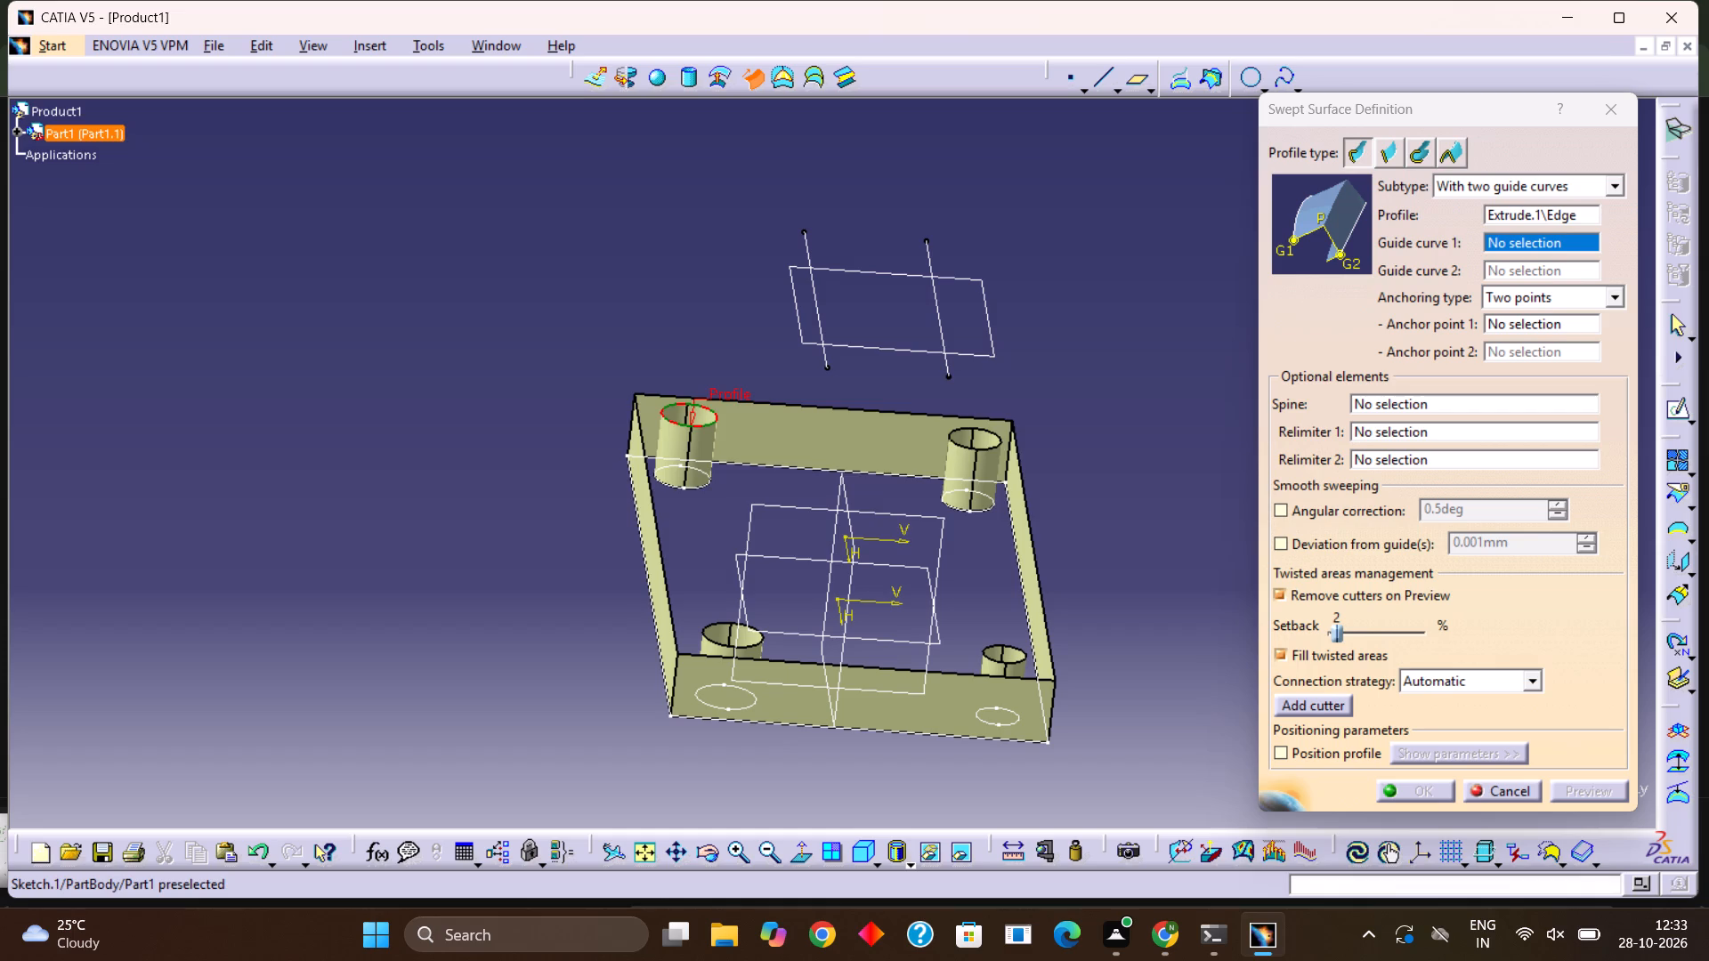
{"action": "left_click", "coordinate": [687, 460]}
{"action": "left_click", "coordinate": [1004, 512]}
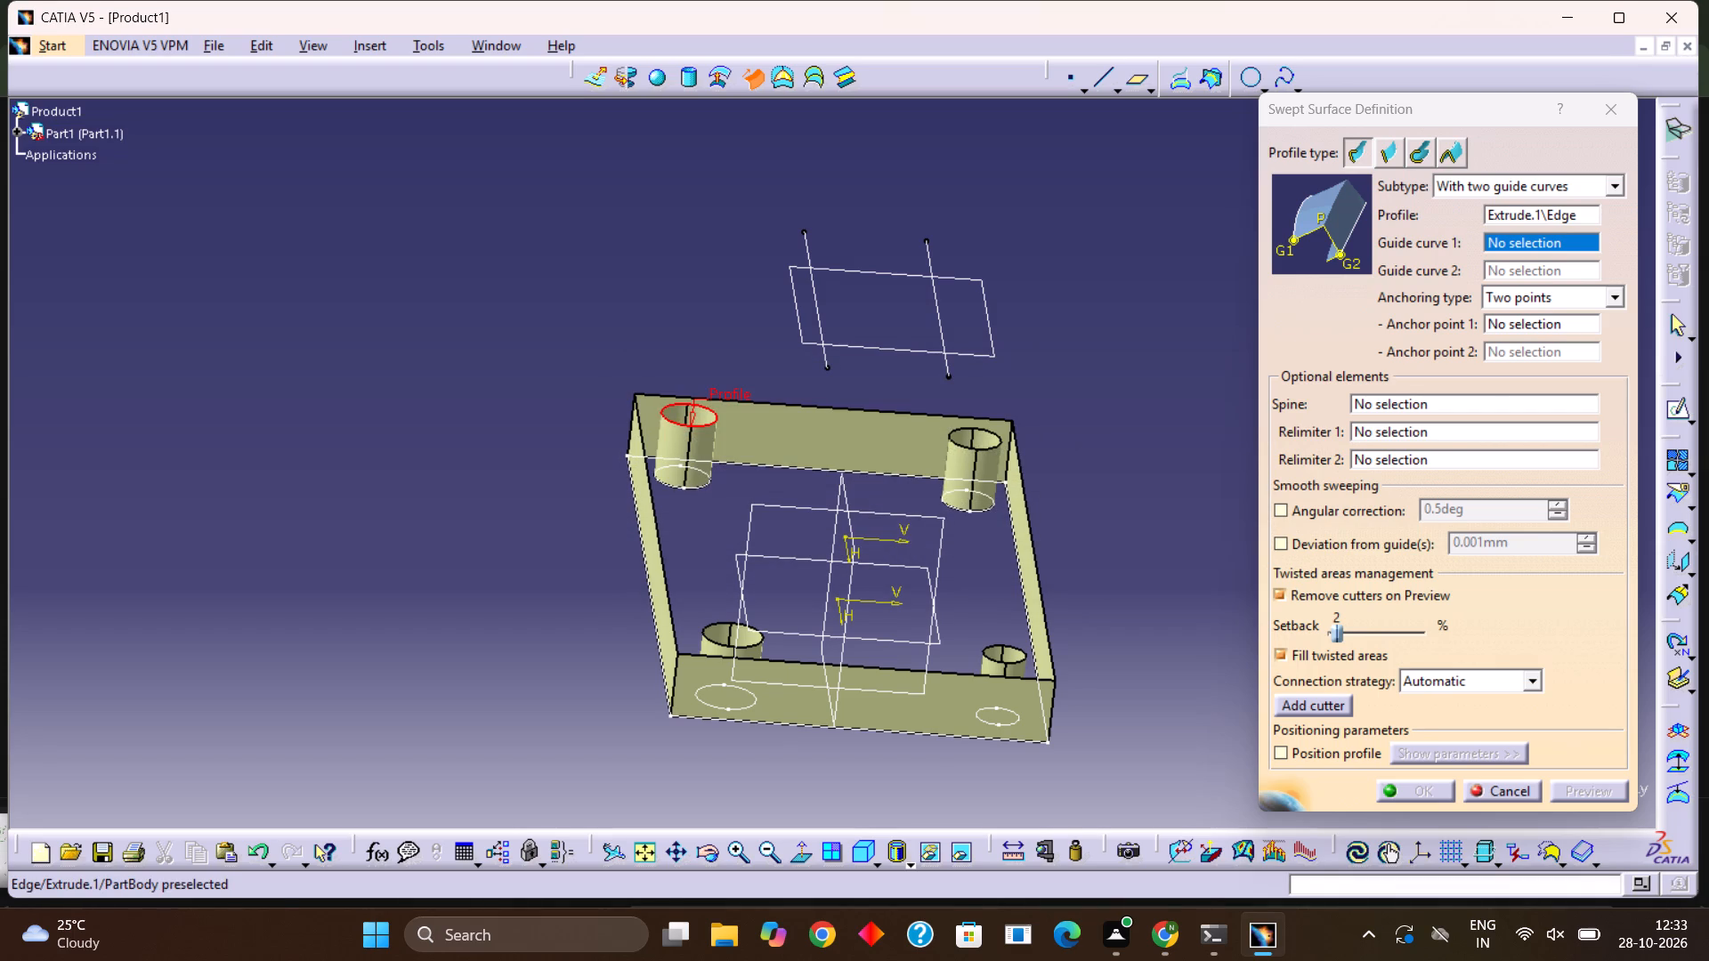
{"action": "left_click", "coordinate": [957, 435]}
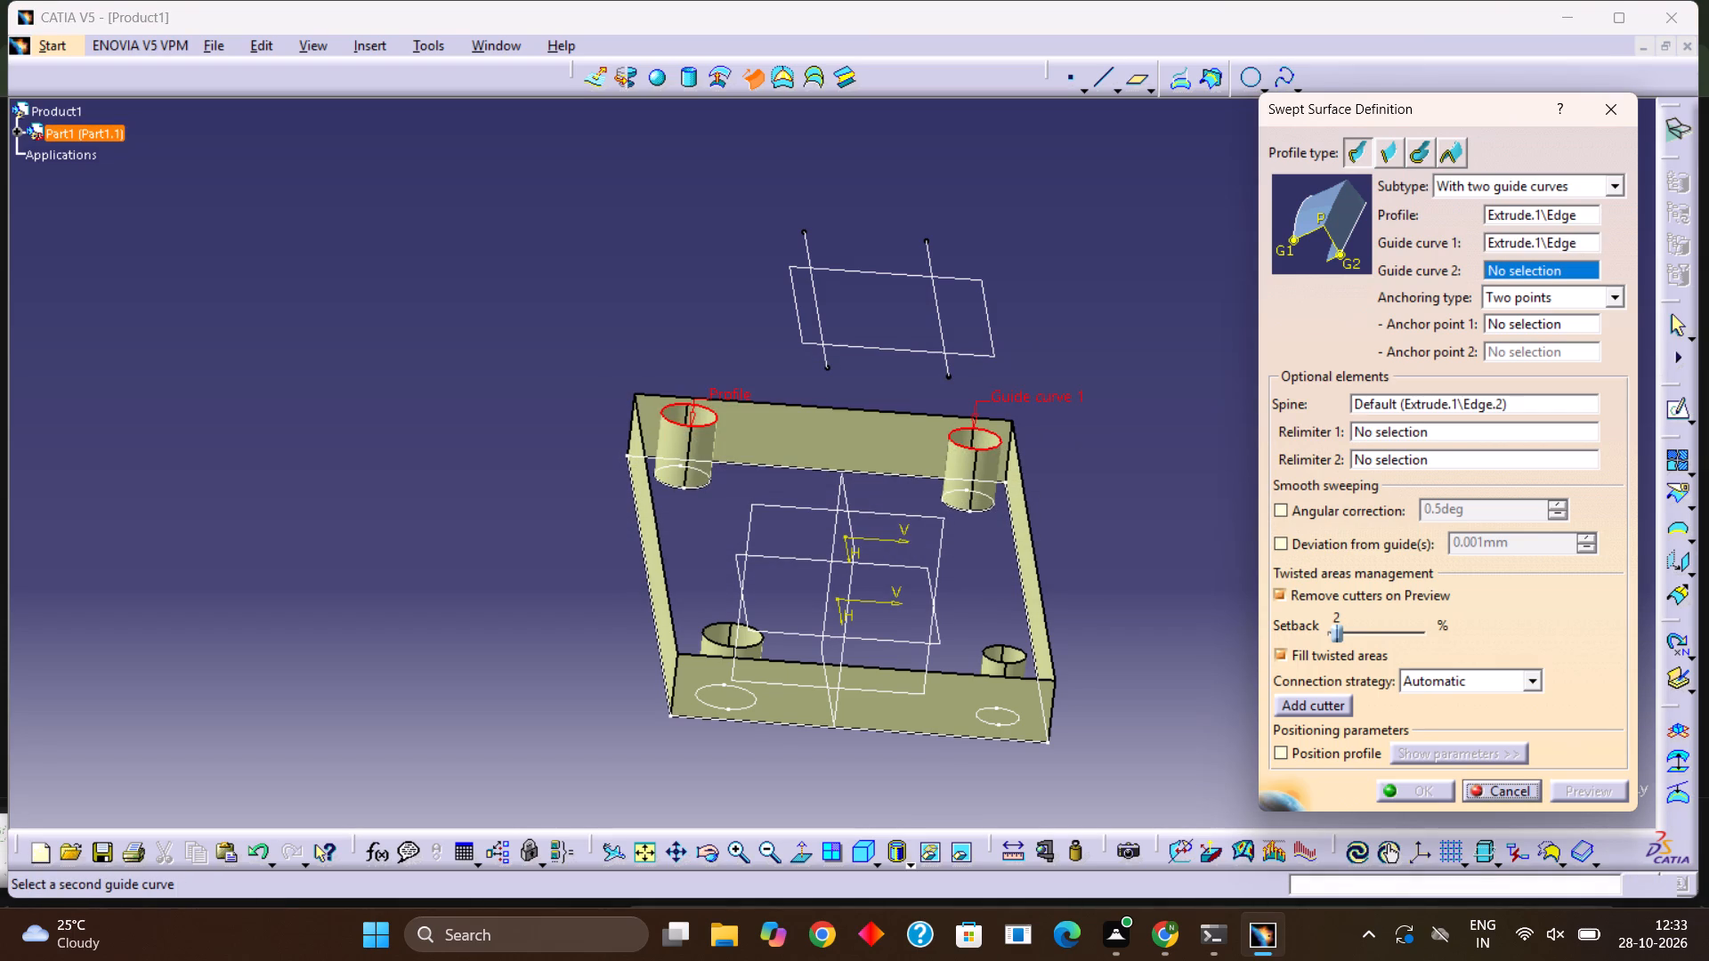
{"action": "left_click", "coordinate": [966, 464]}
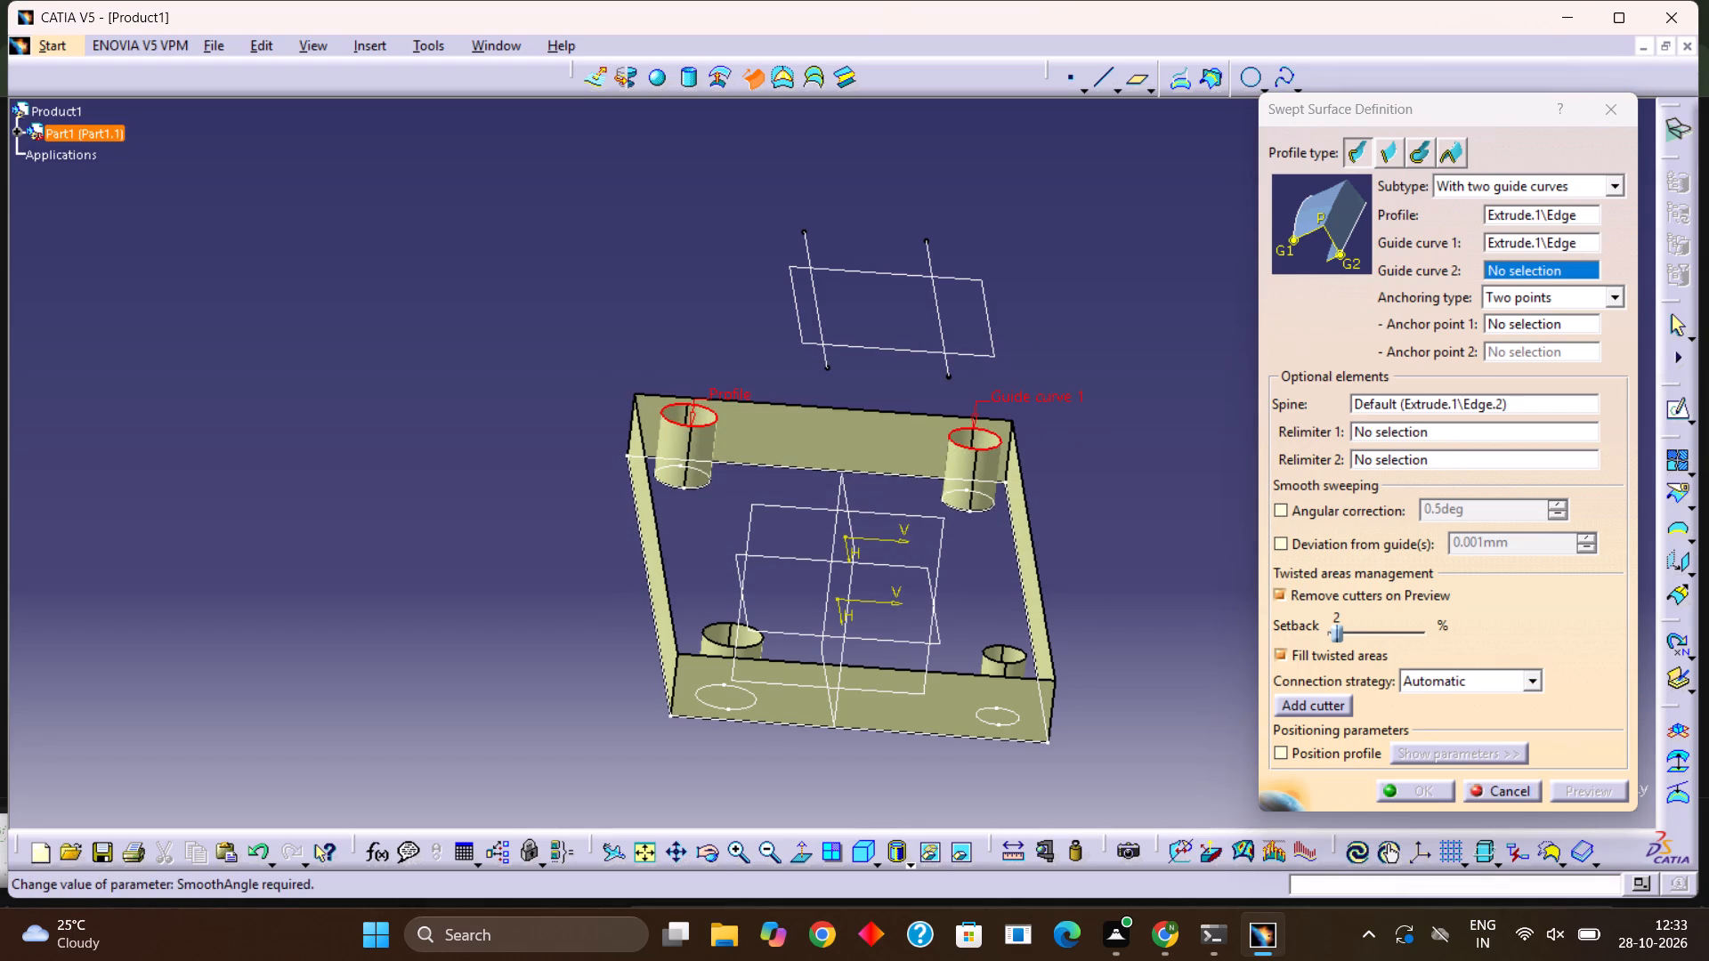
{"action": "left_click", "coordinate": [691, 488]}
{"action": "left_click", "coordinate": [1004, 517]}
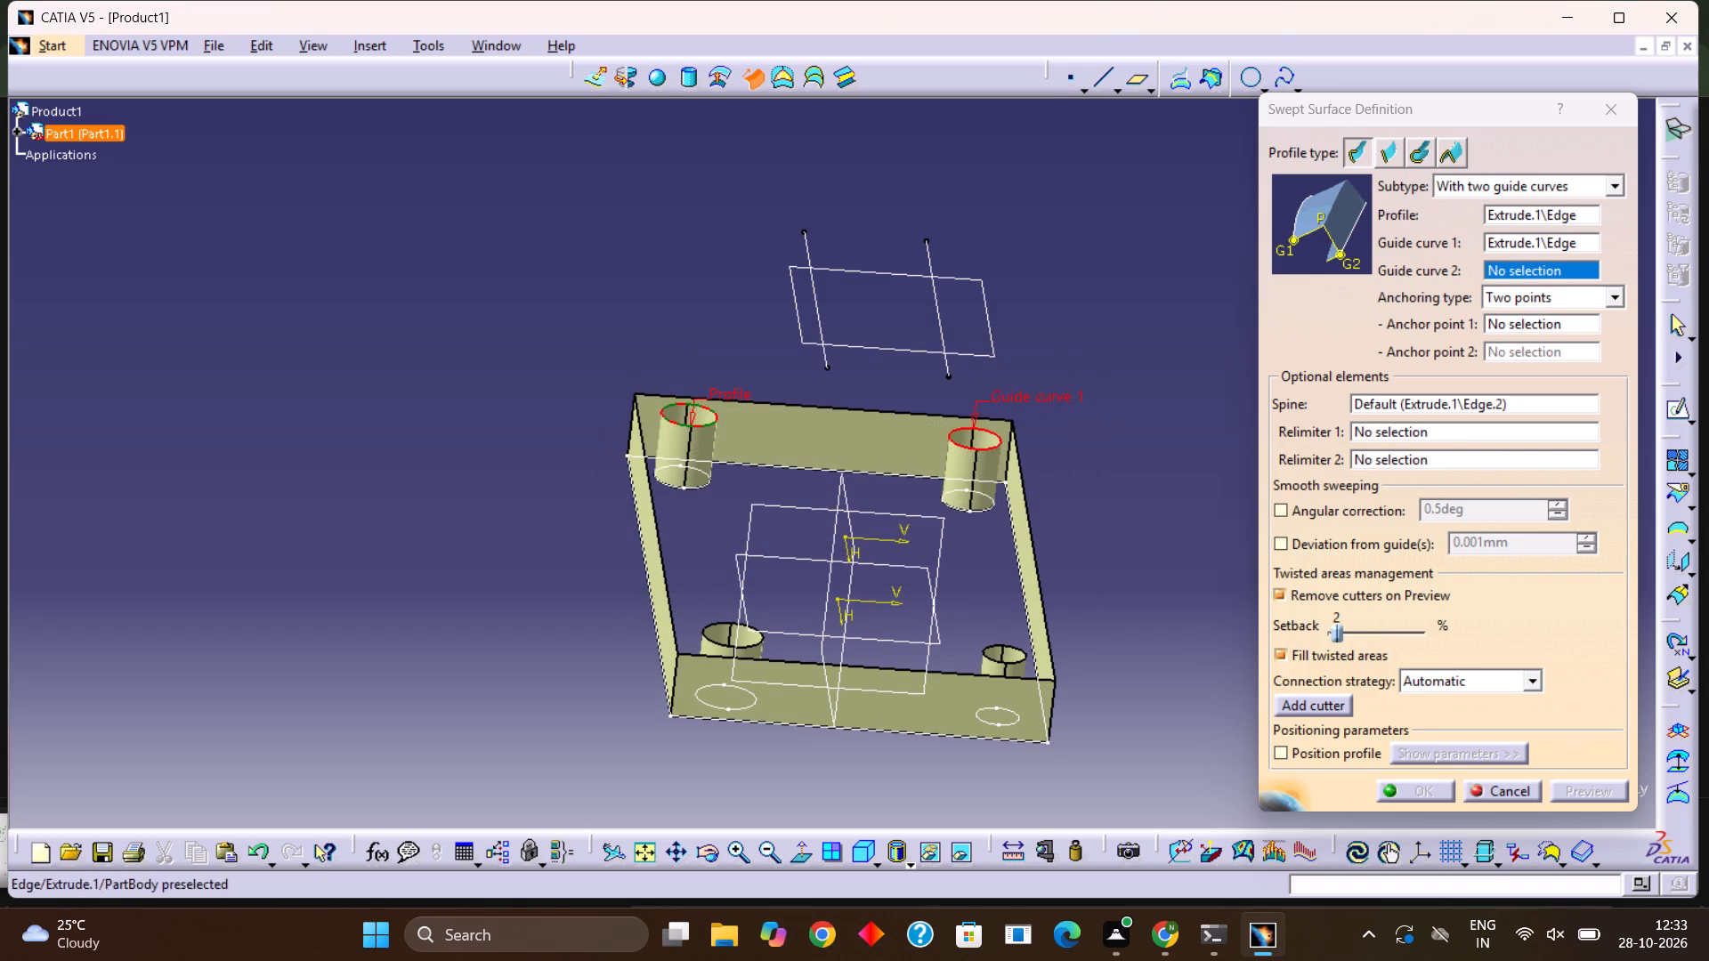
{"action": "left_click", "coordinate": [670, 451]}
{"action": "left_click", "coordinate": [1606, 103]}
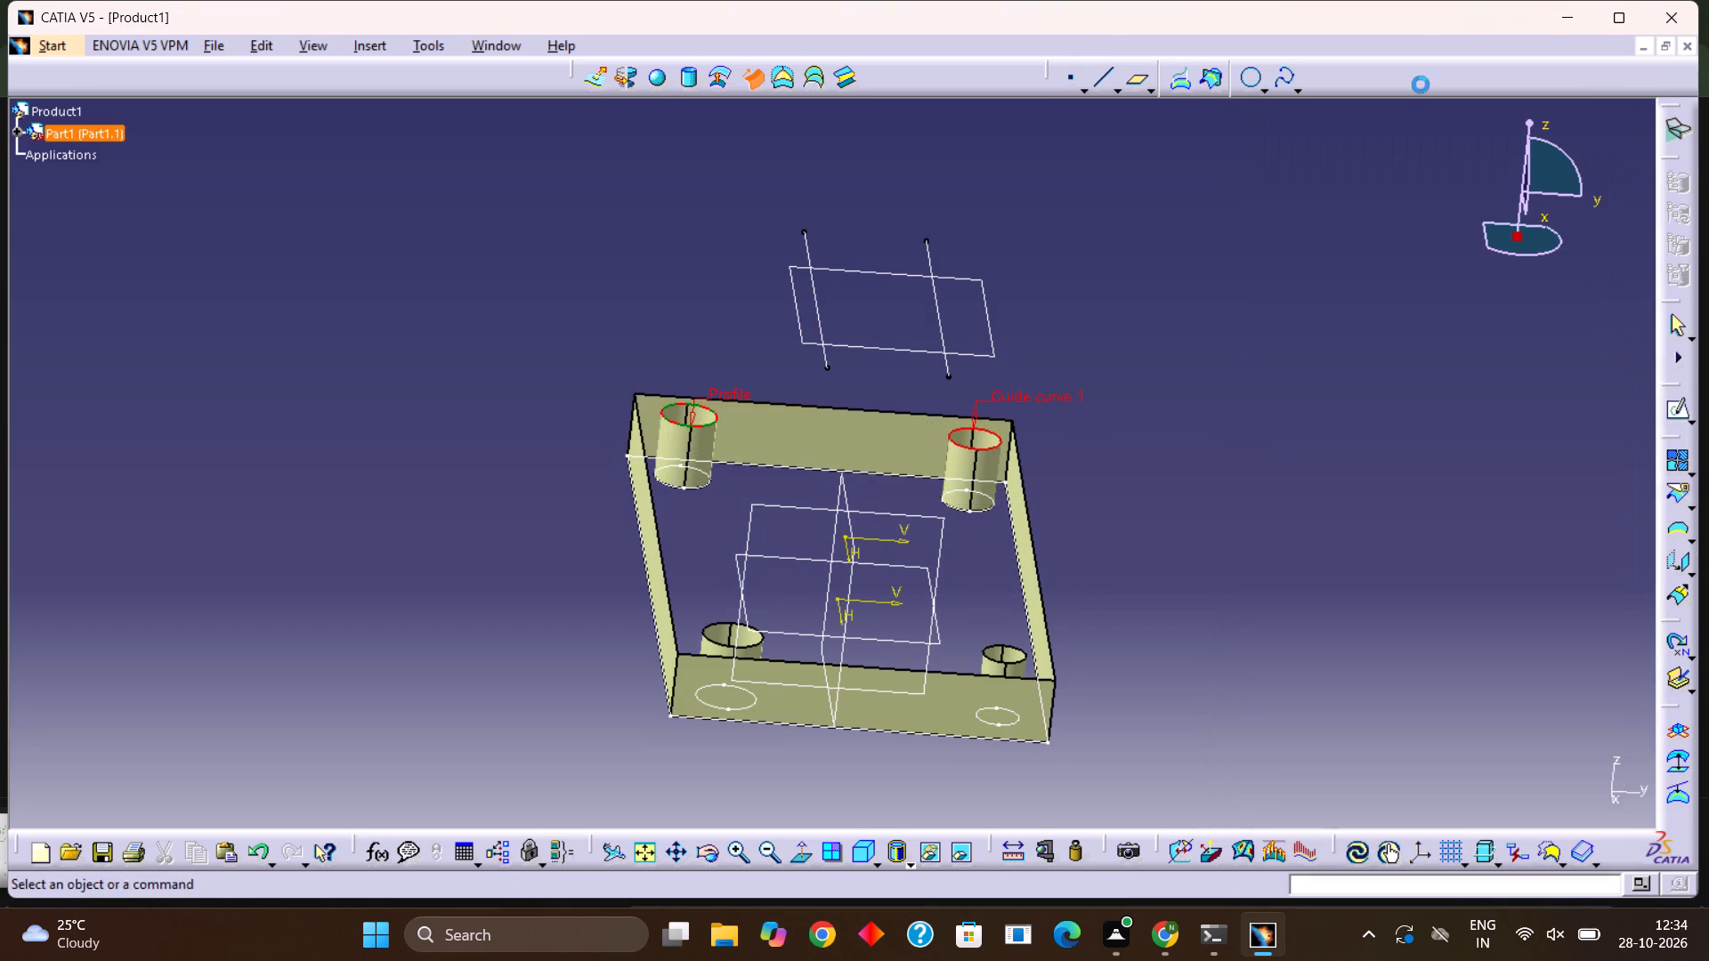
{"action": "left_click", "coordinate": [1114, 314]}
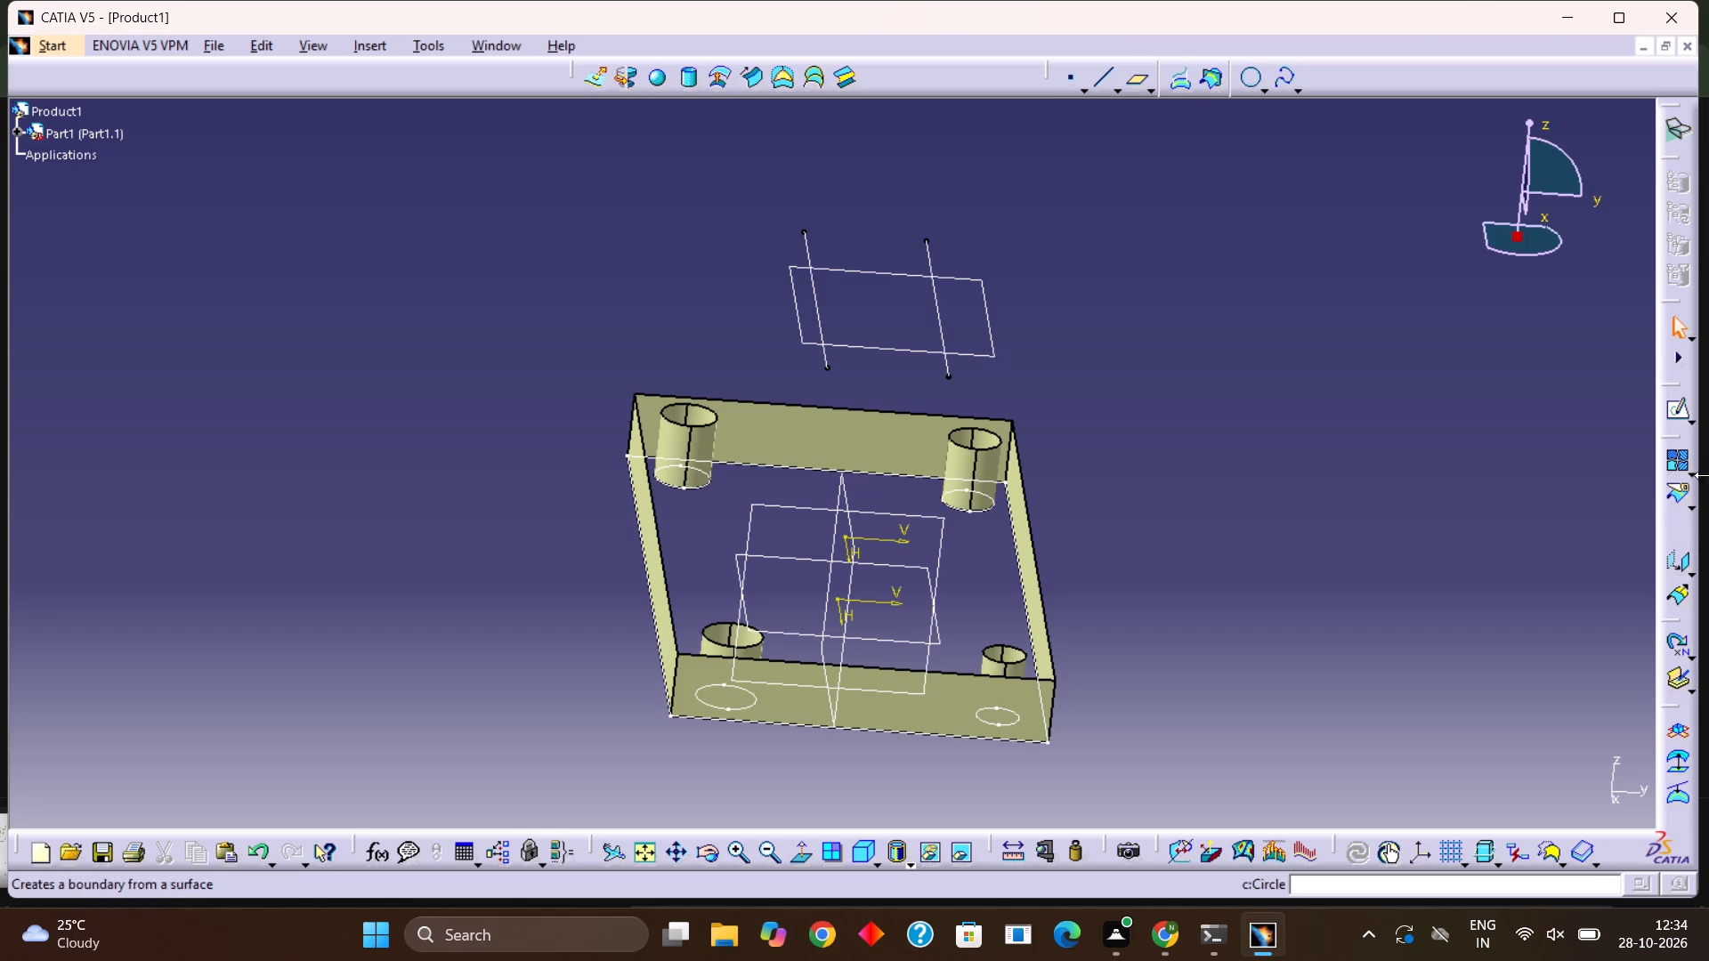
Sketch a three-point arc opening towards -V on the plane of the two-line sketch, beside the two lines.
{"action": "left_click", "coordinate": [1686, 407]}
{"action": "left_click", "coordinate": [1657, 431]}
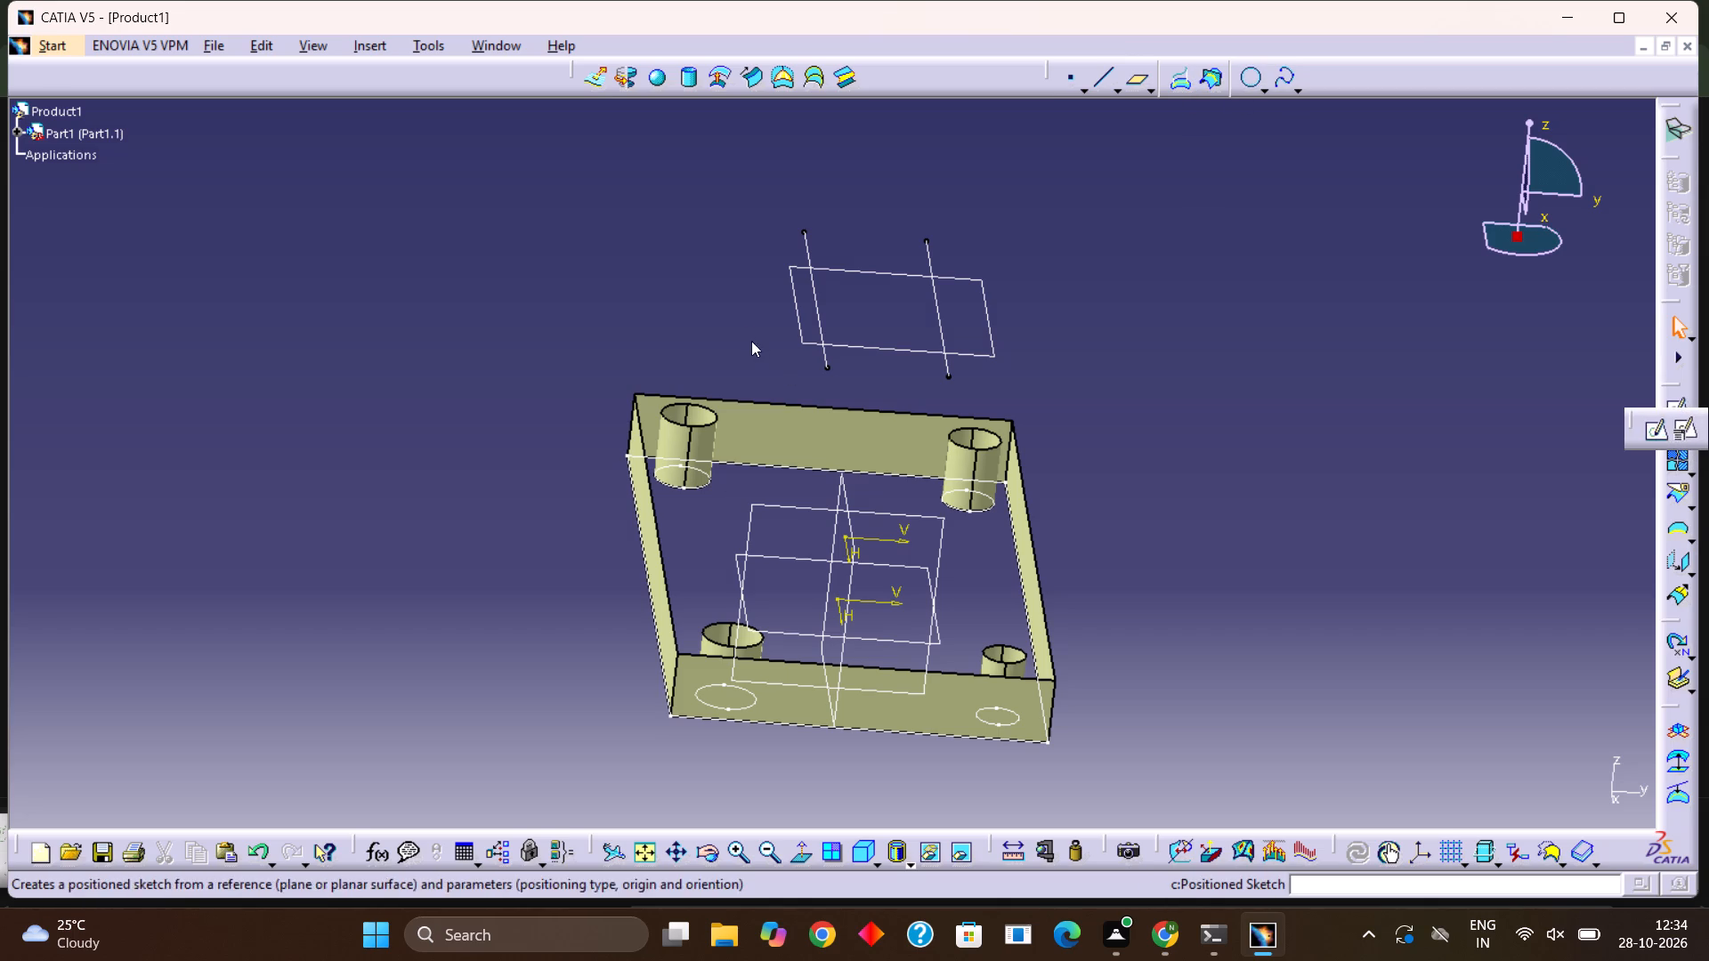
{"action": "left_click", "coordinate": [798, 324]}
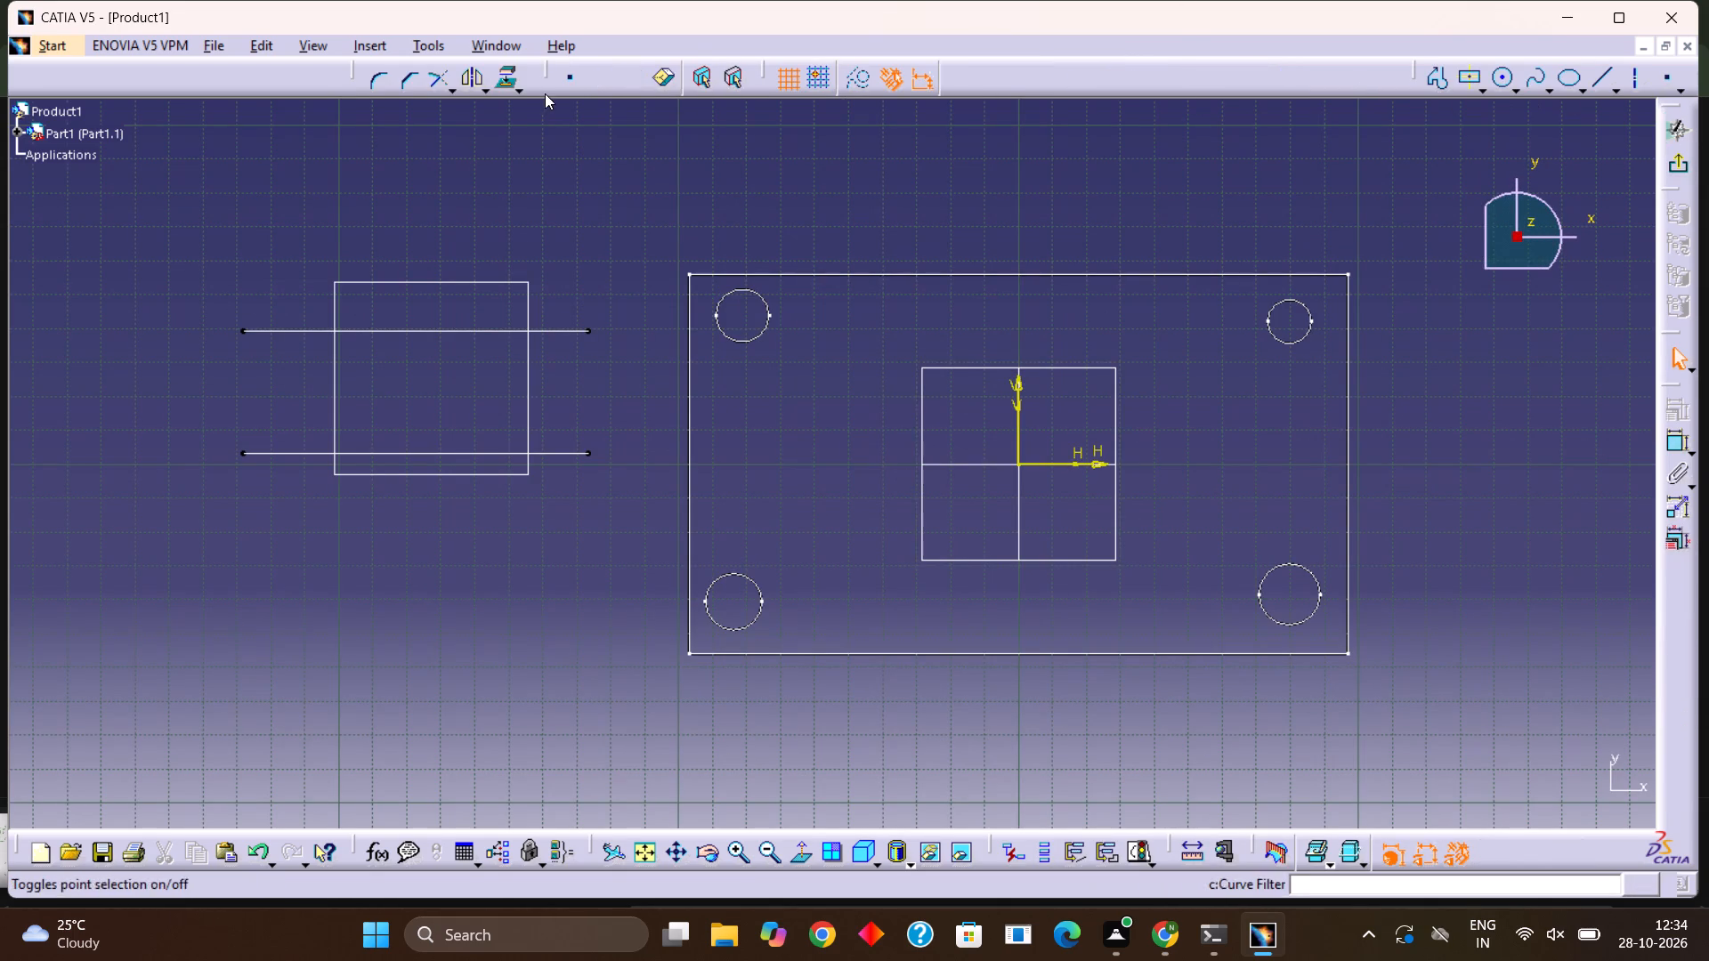
{"action": "left_click", "coordinate": [1514, 80]}
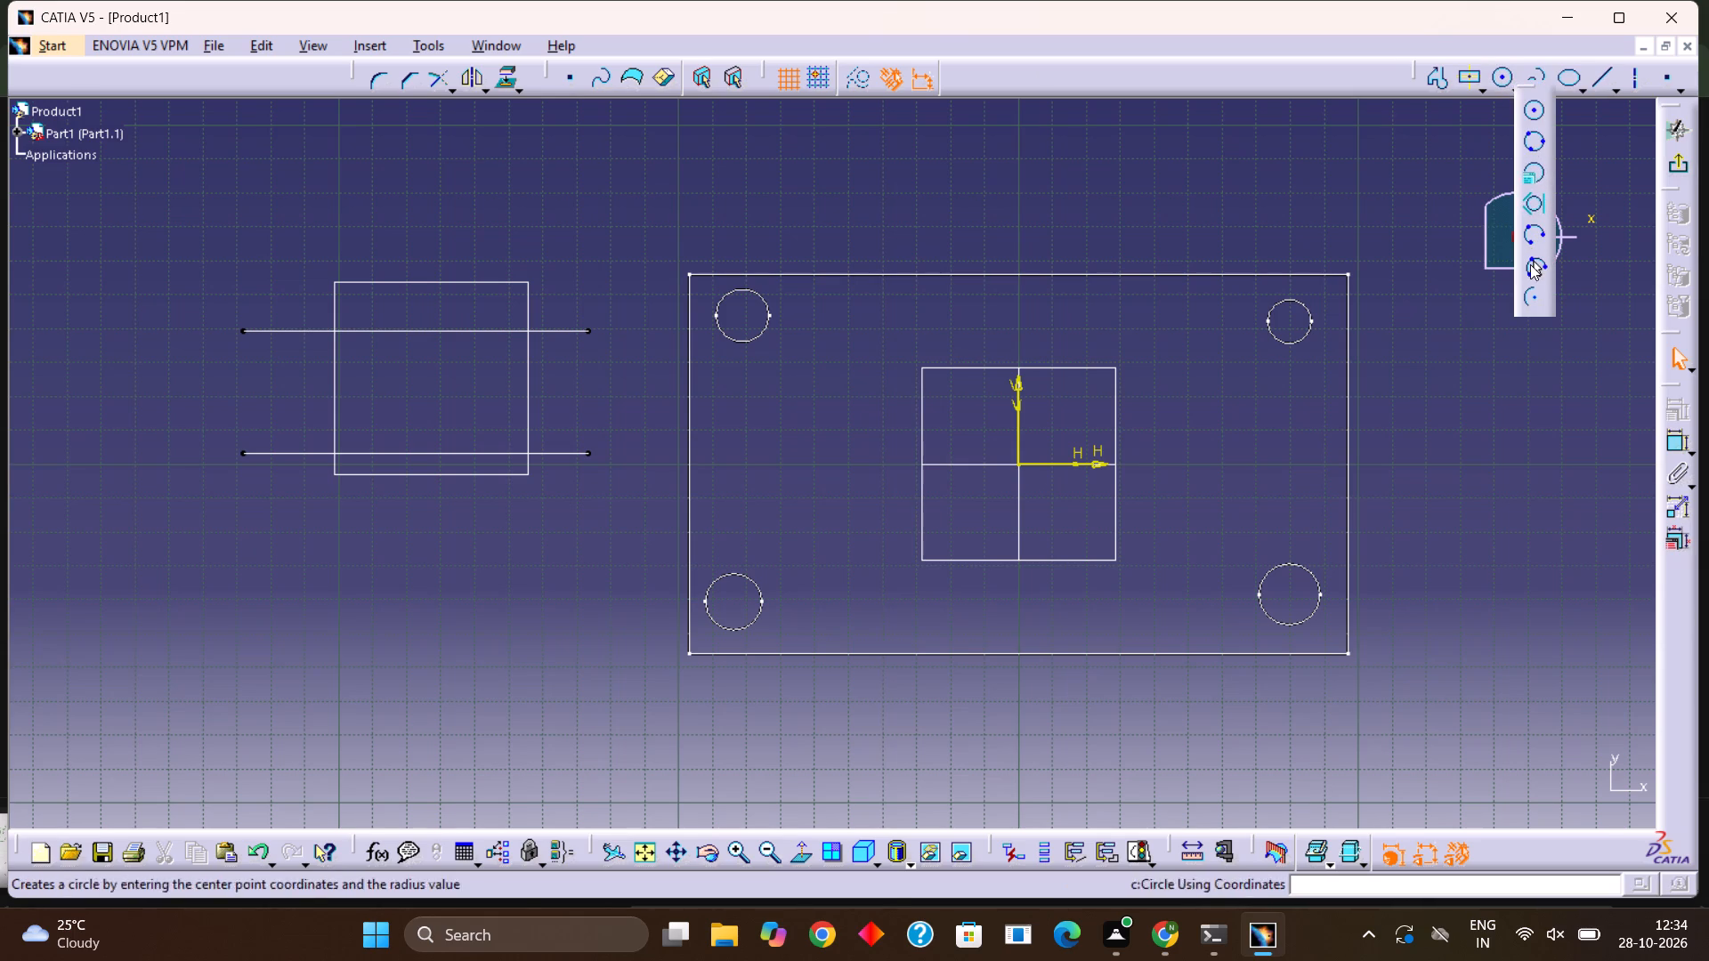
{"action": "left_click", "coordinate": [1530, 264]}
{"action": "left_click", "coordinate": [314, 670]}
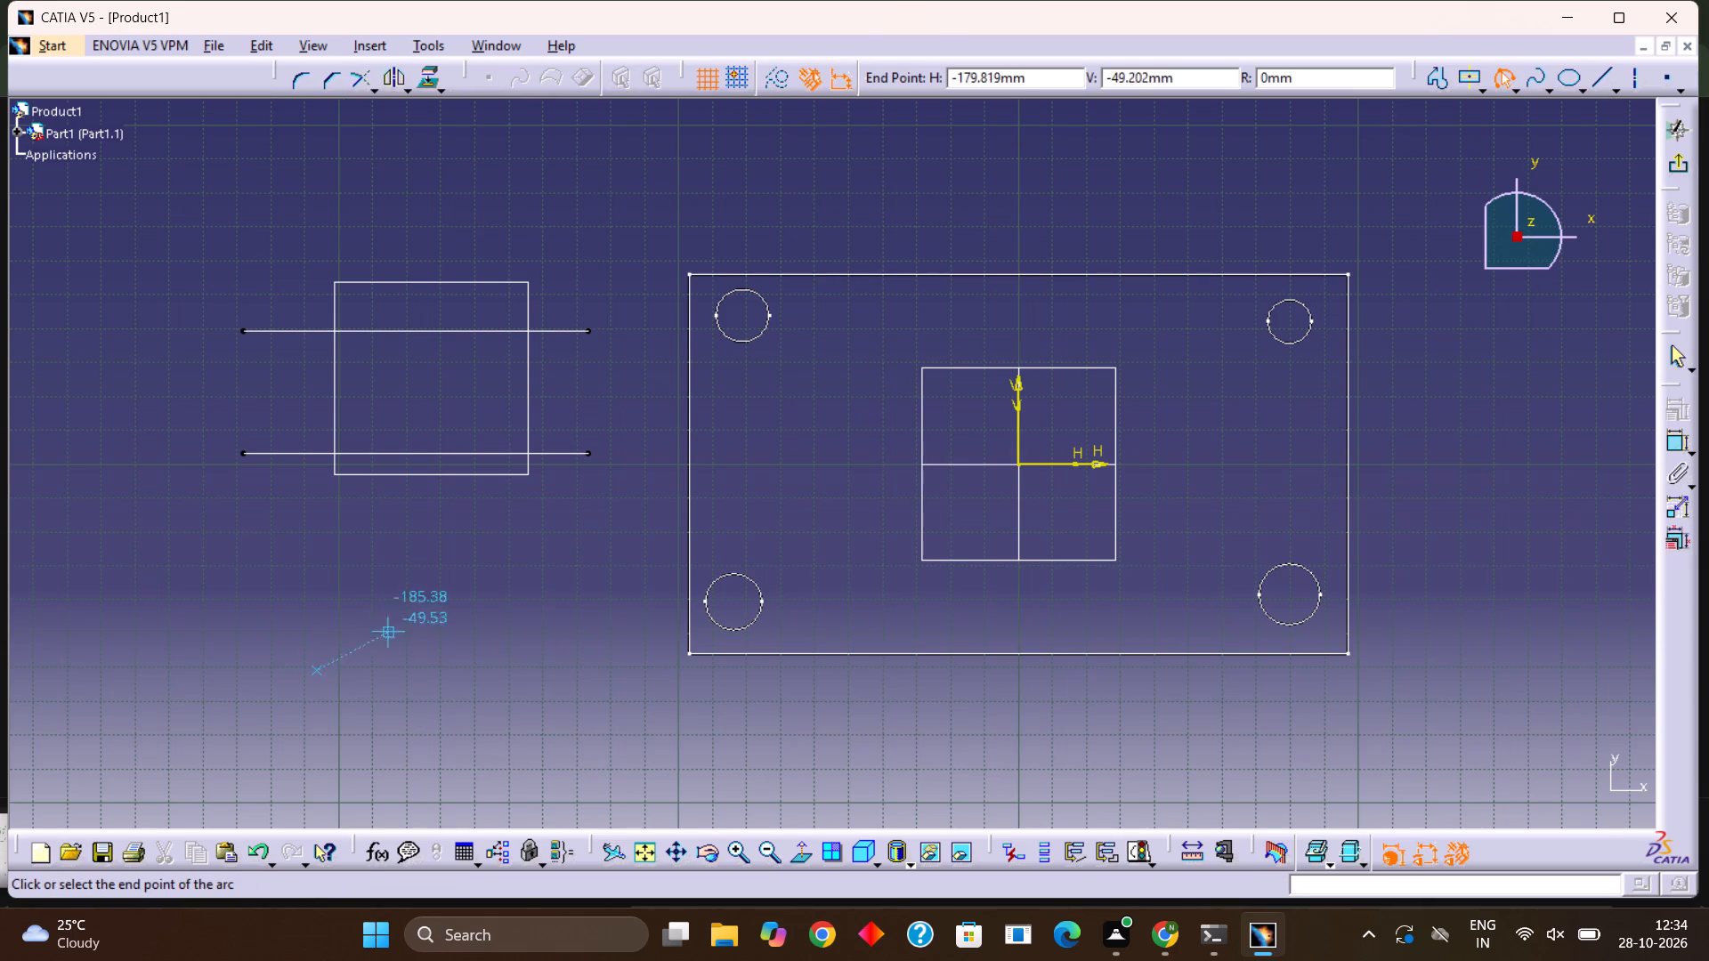
{"action": "left_click", "coordinate": [566, 674]}
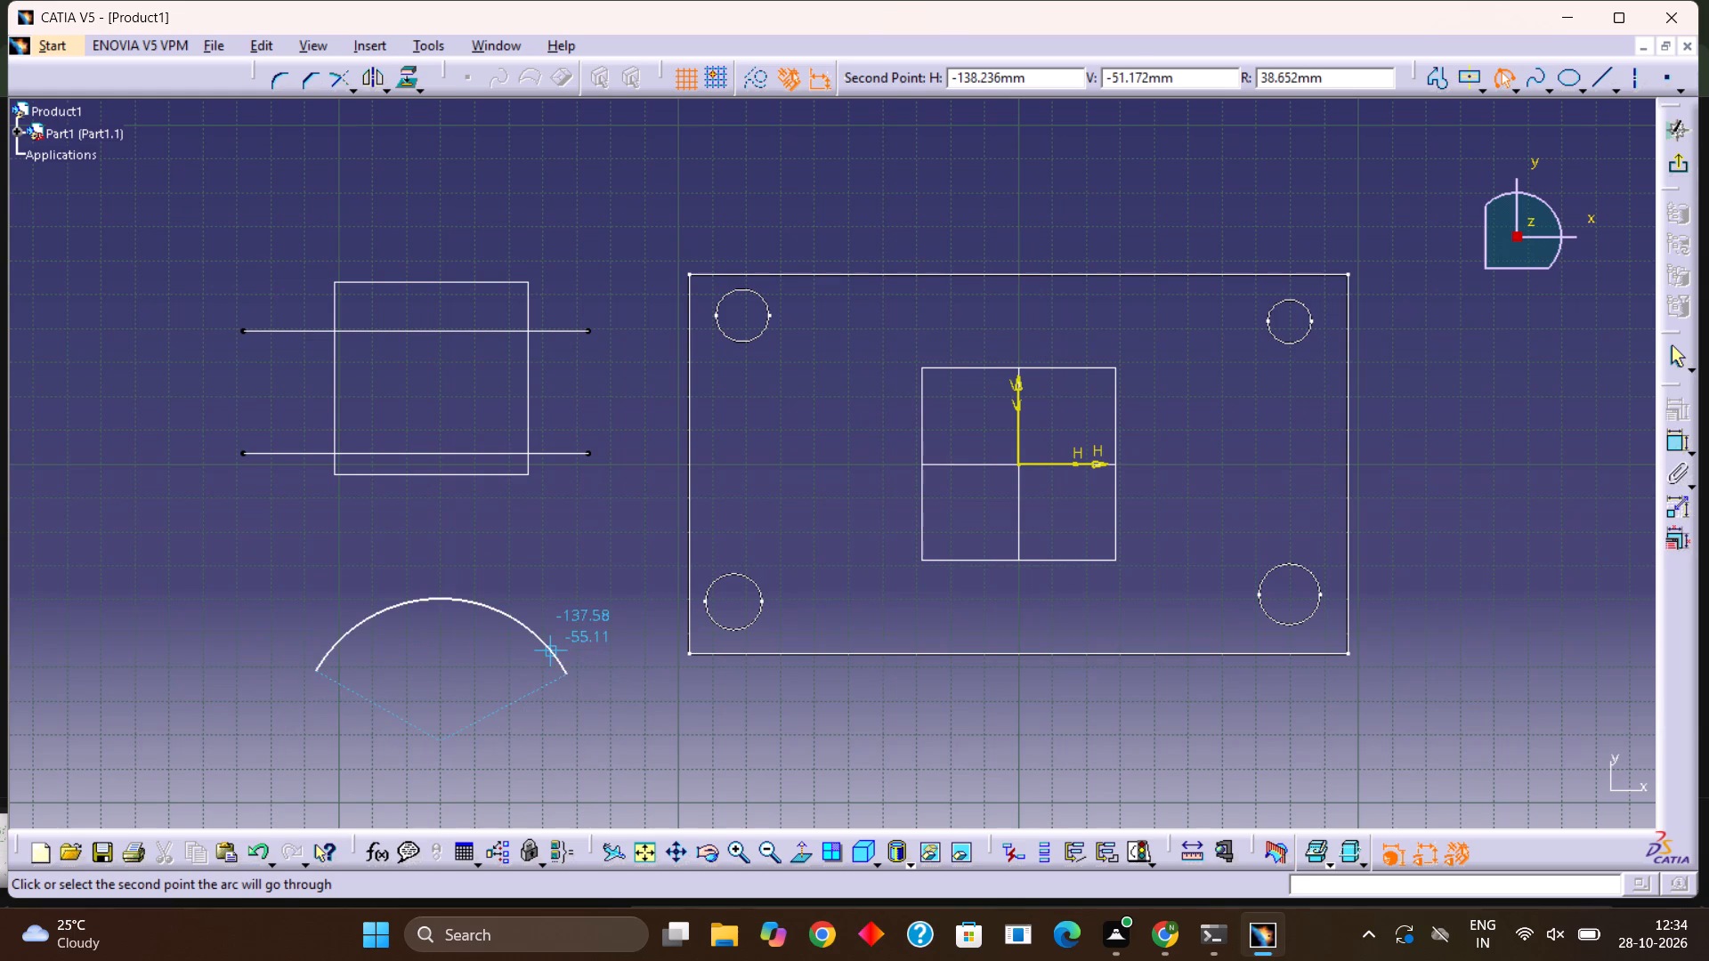
{"action": "left_click", "coordinate": [551, 638]}
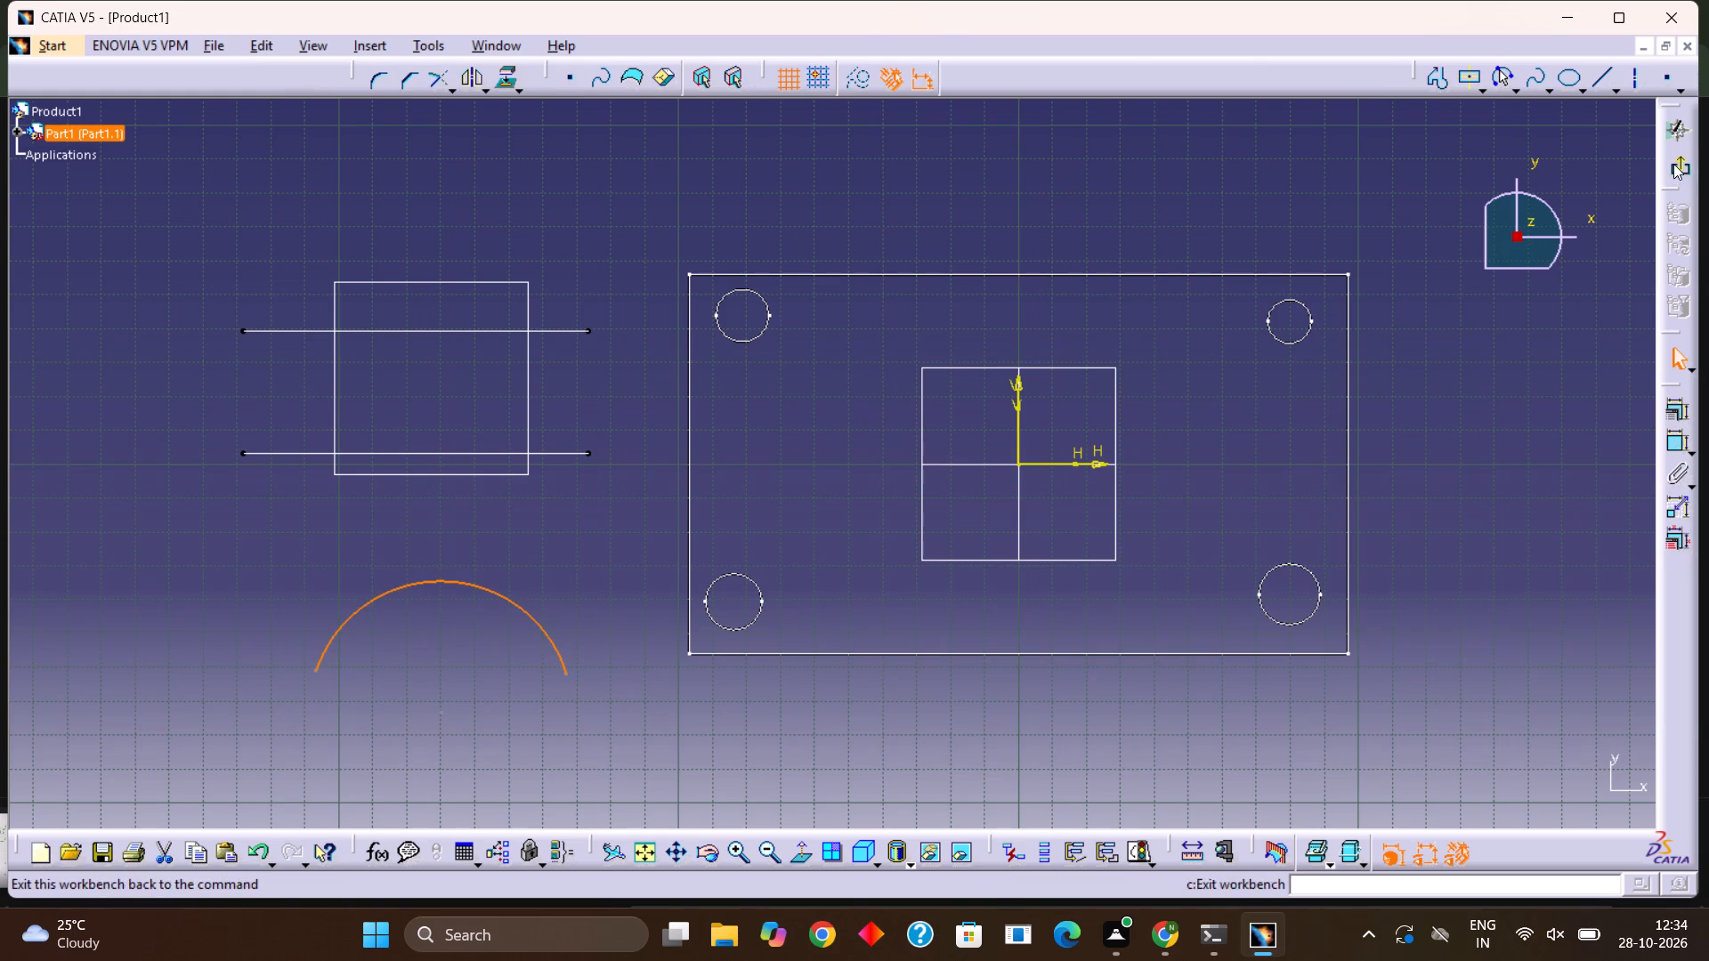
{"action": "left_click", "coordinate": [1686, 167]}
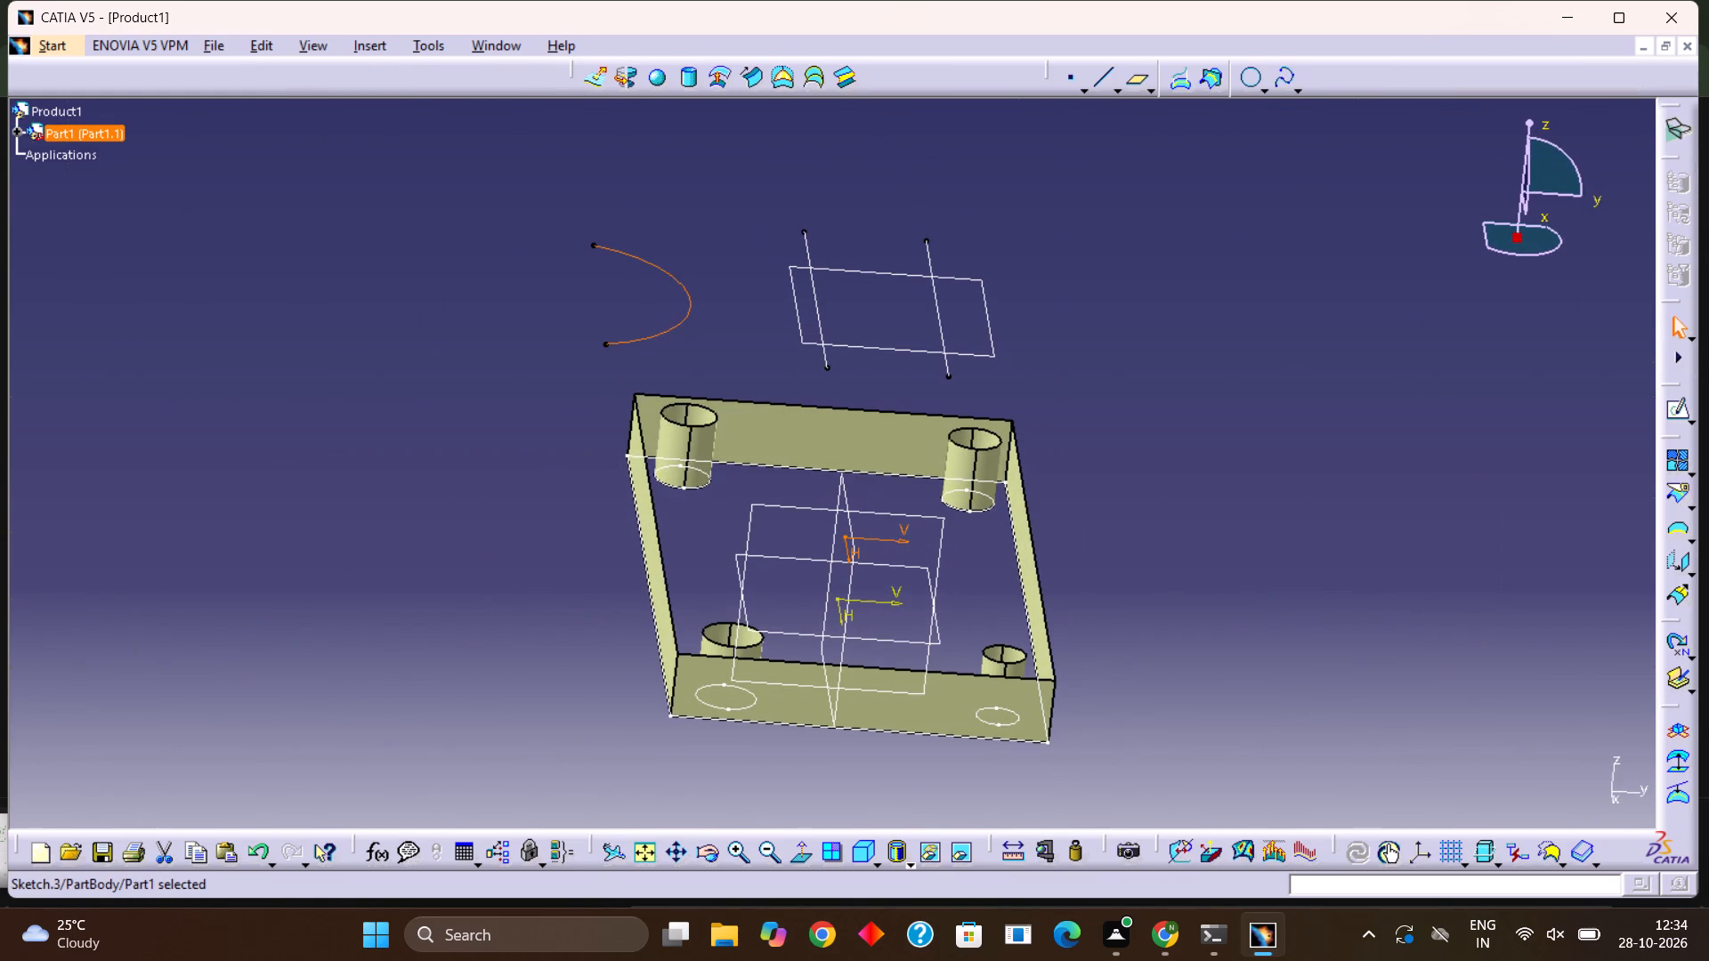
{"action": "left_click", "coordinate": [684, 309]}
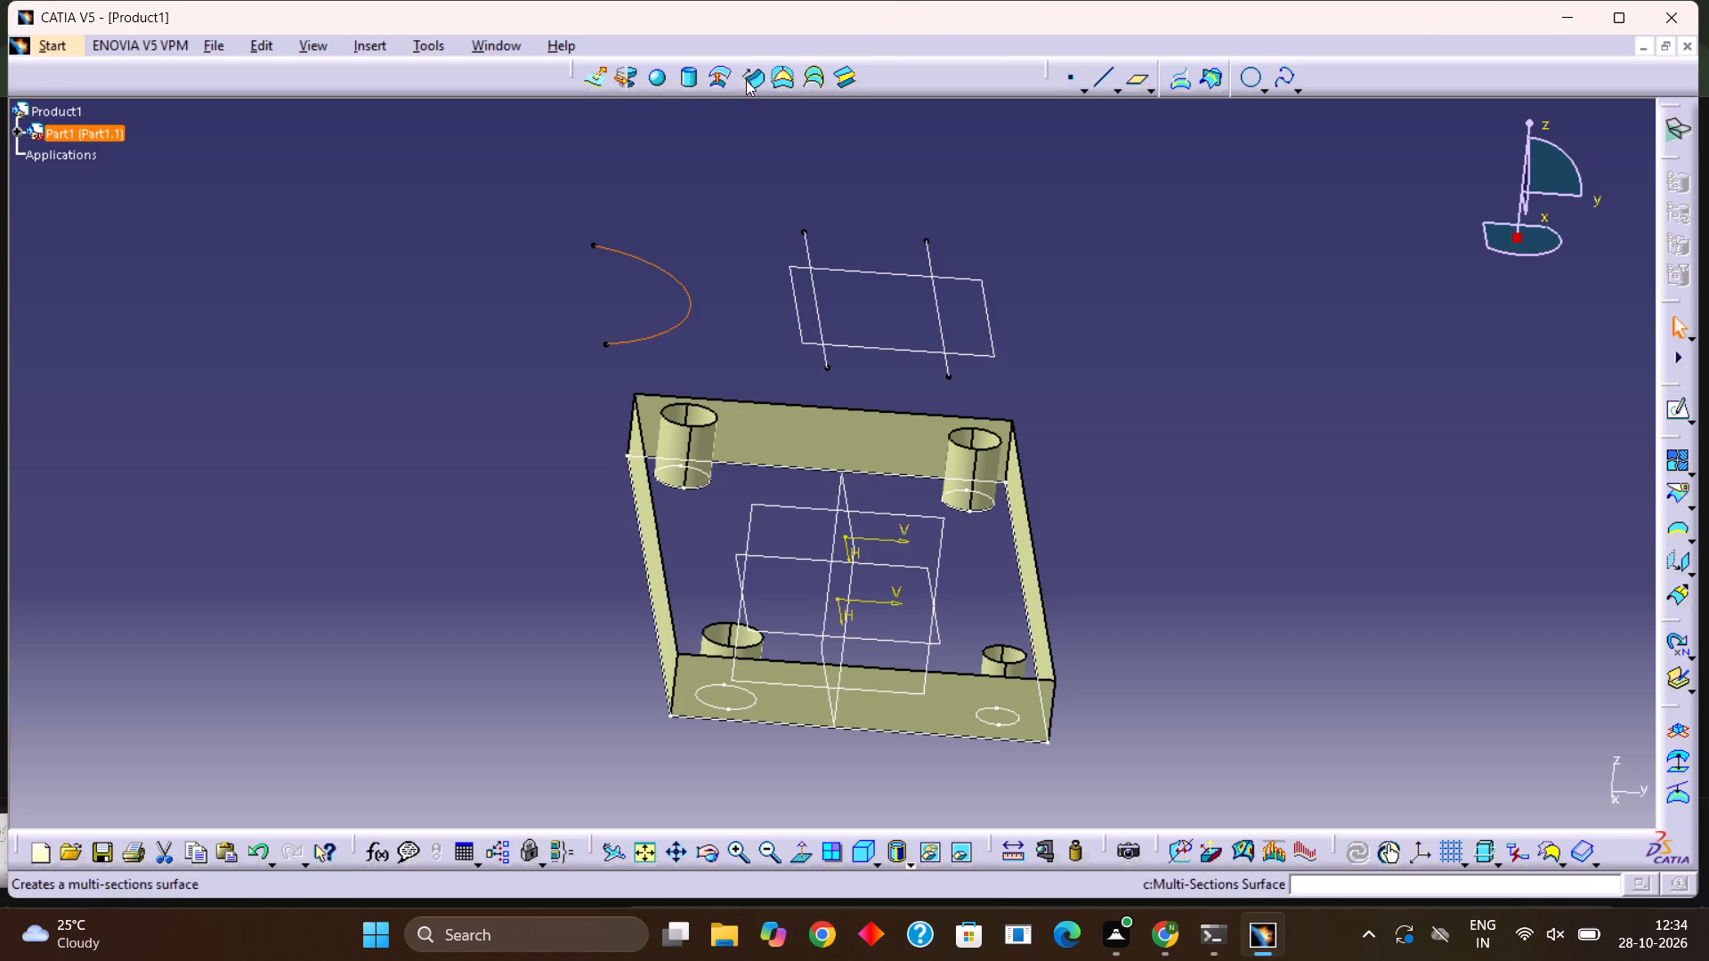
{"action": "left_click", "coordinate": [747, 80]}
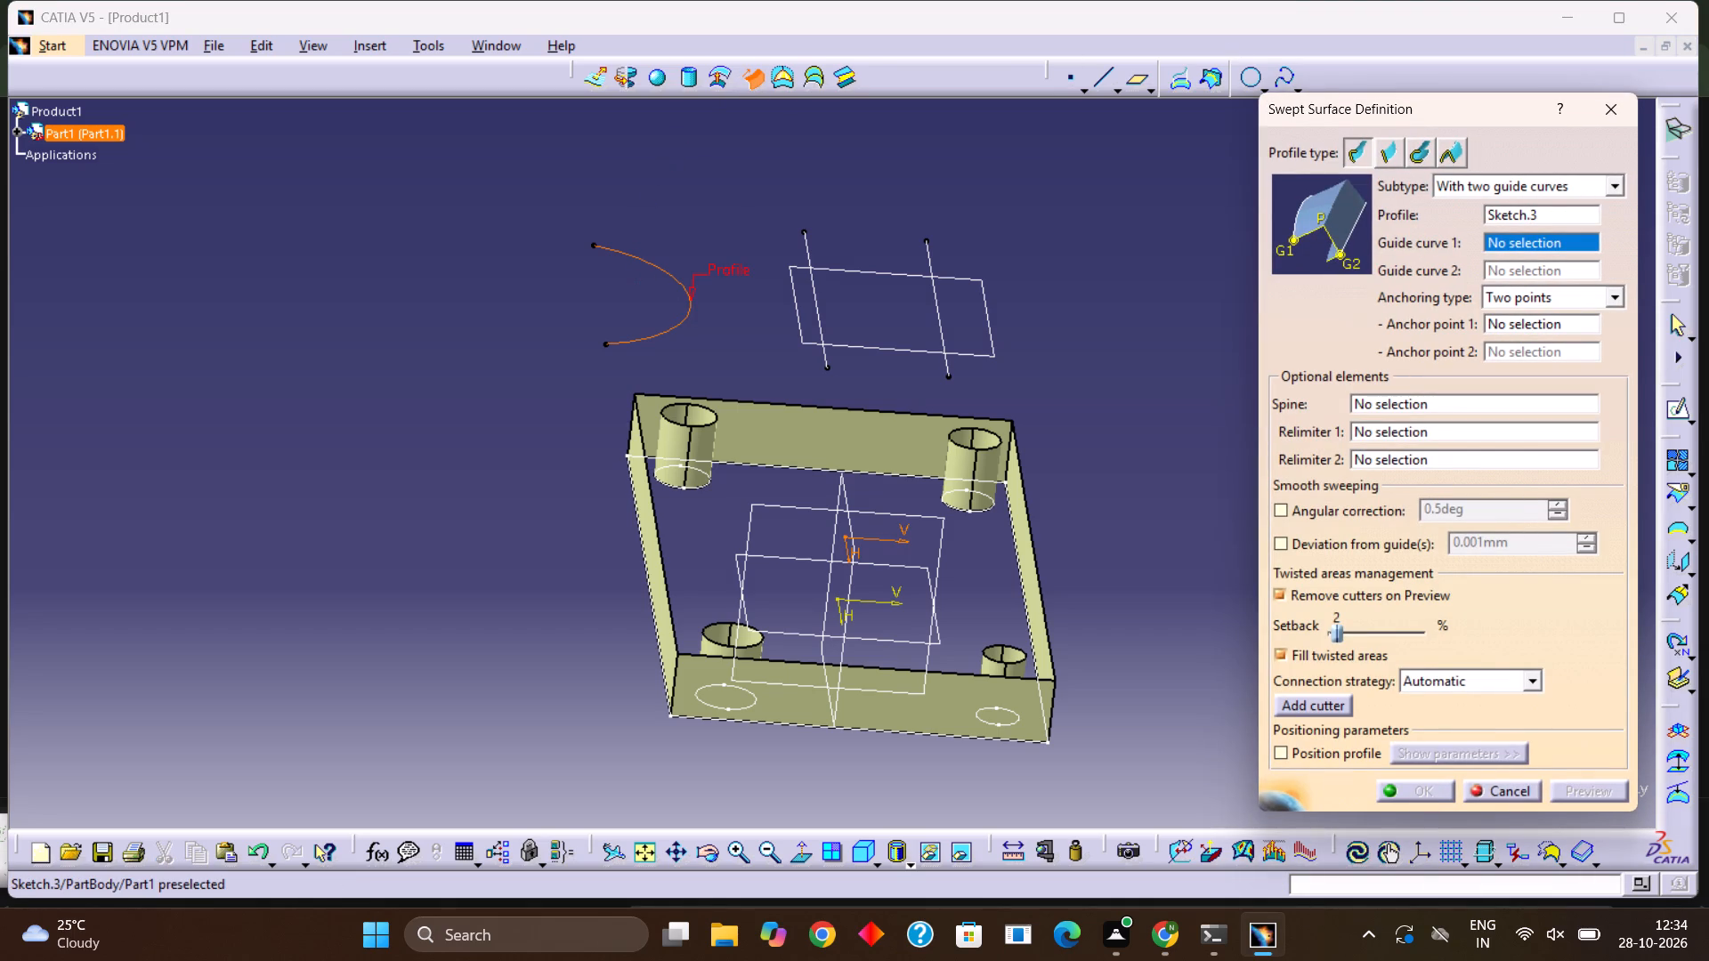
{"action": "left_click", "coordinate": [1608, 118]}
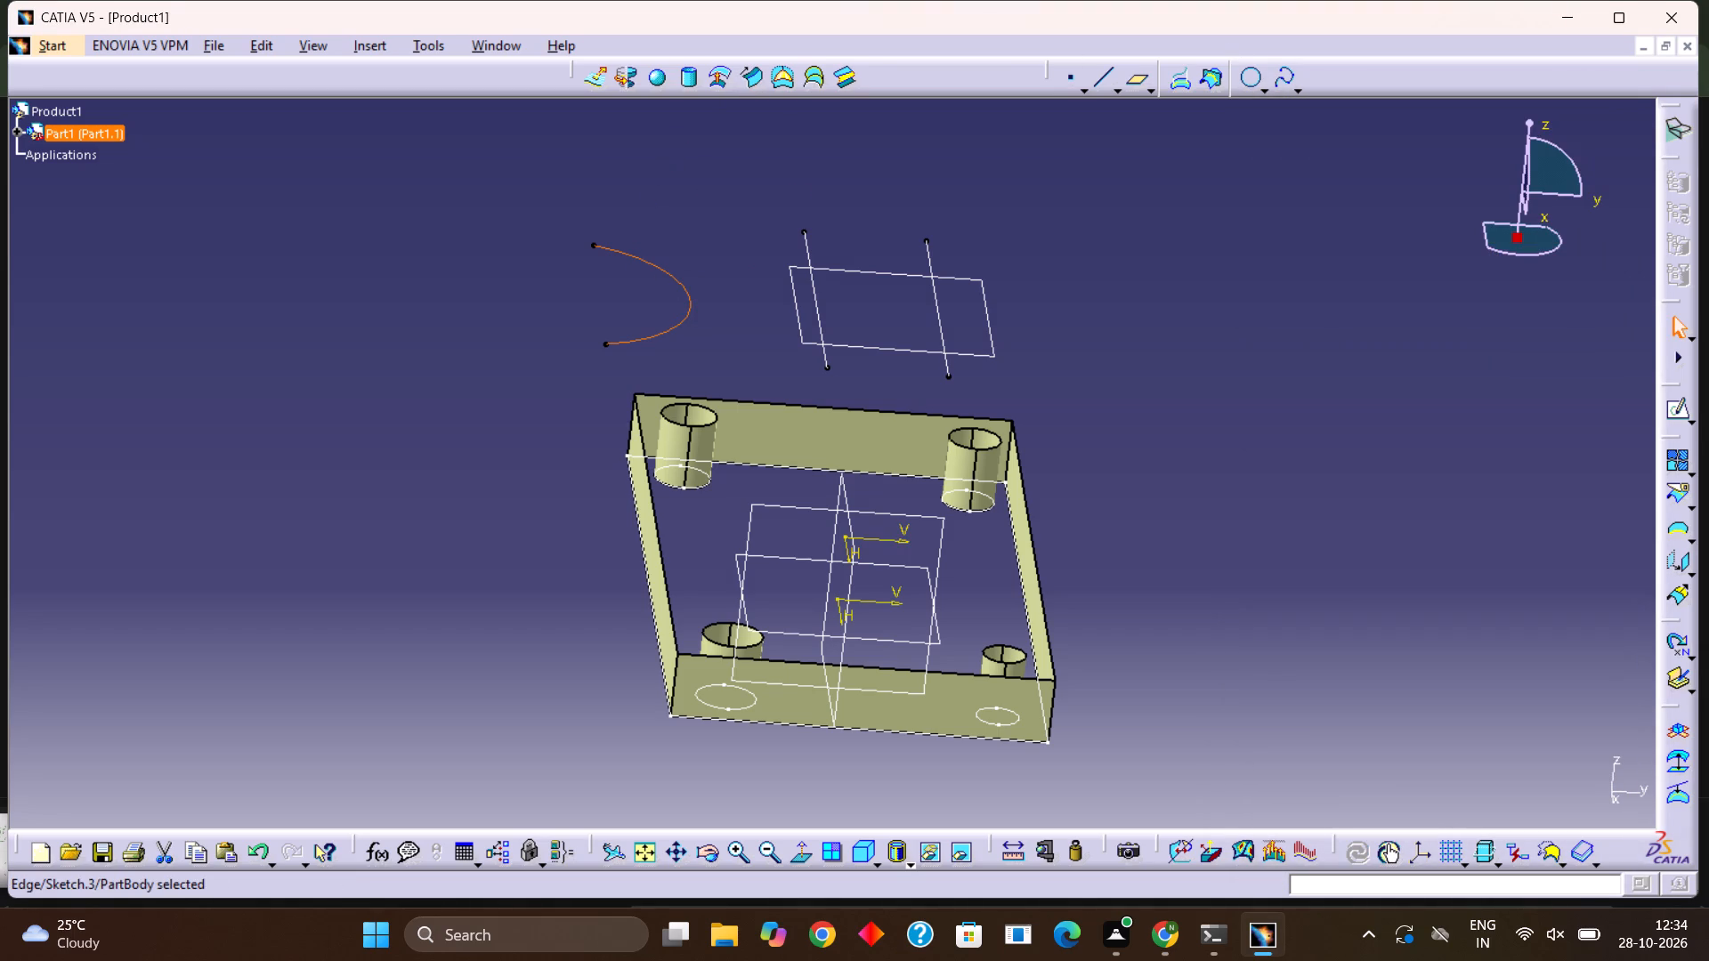
Extrude the arc sketch as a surface by 20 mm with mirrored extent.
{"action": "left_click", "coordinate": [603, 88]}
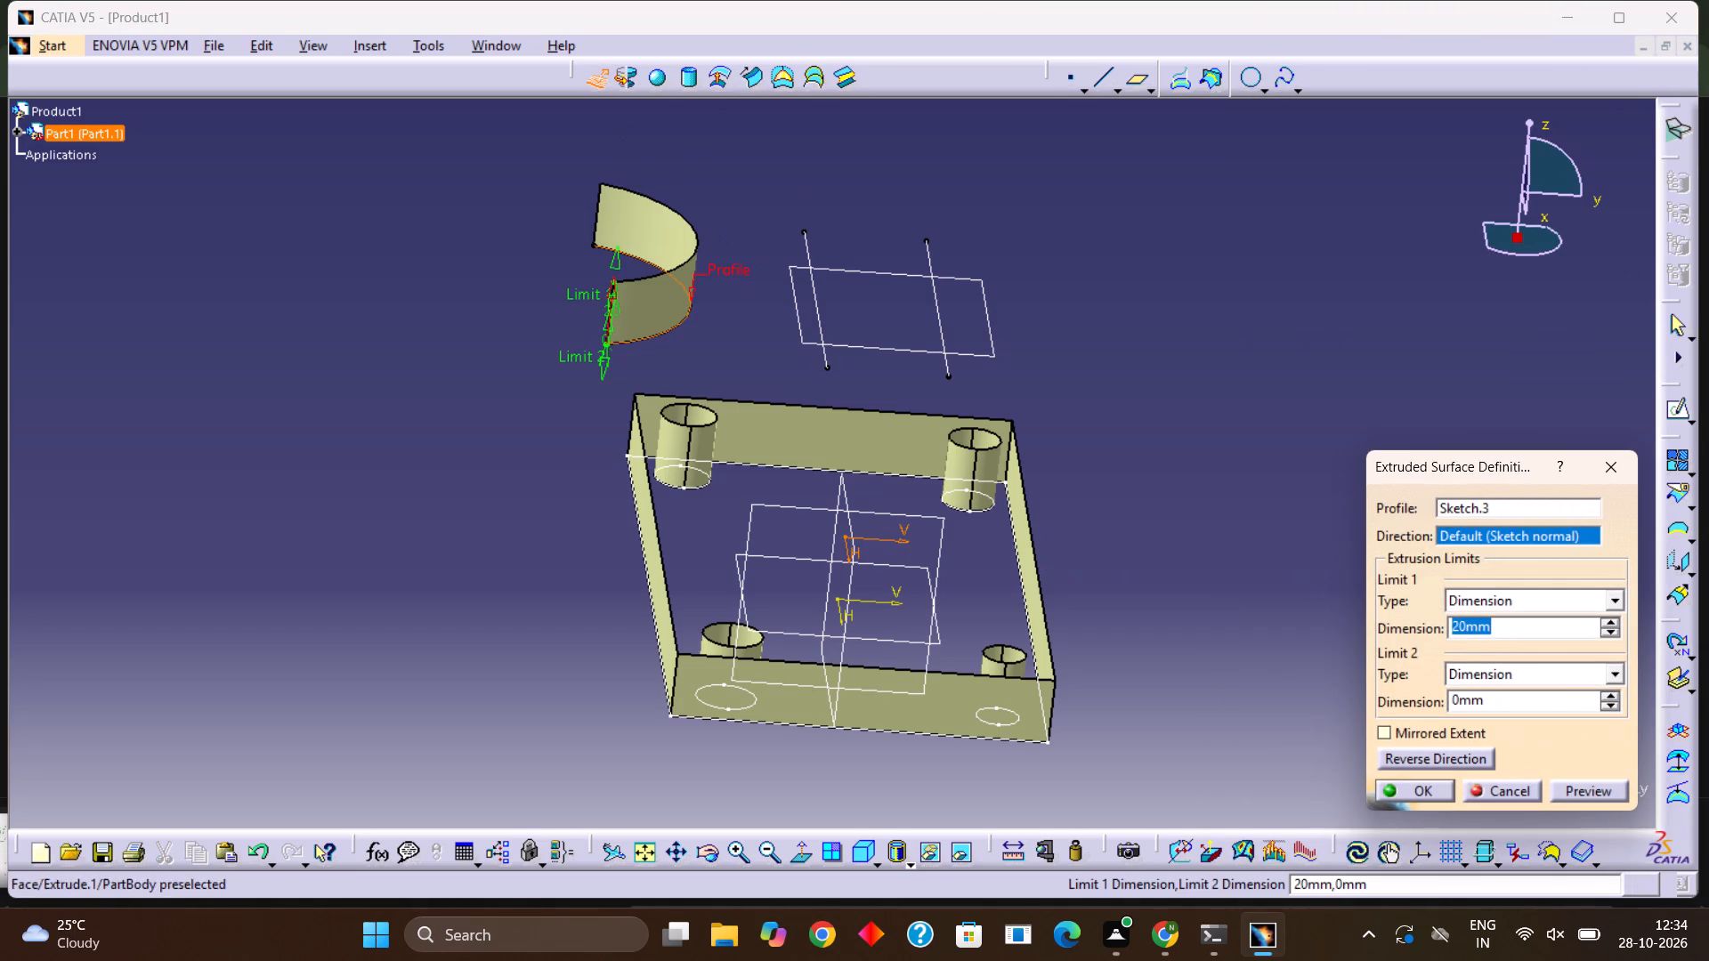
{"action": "left_click", "coordinate": [1386, 731]}
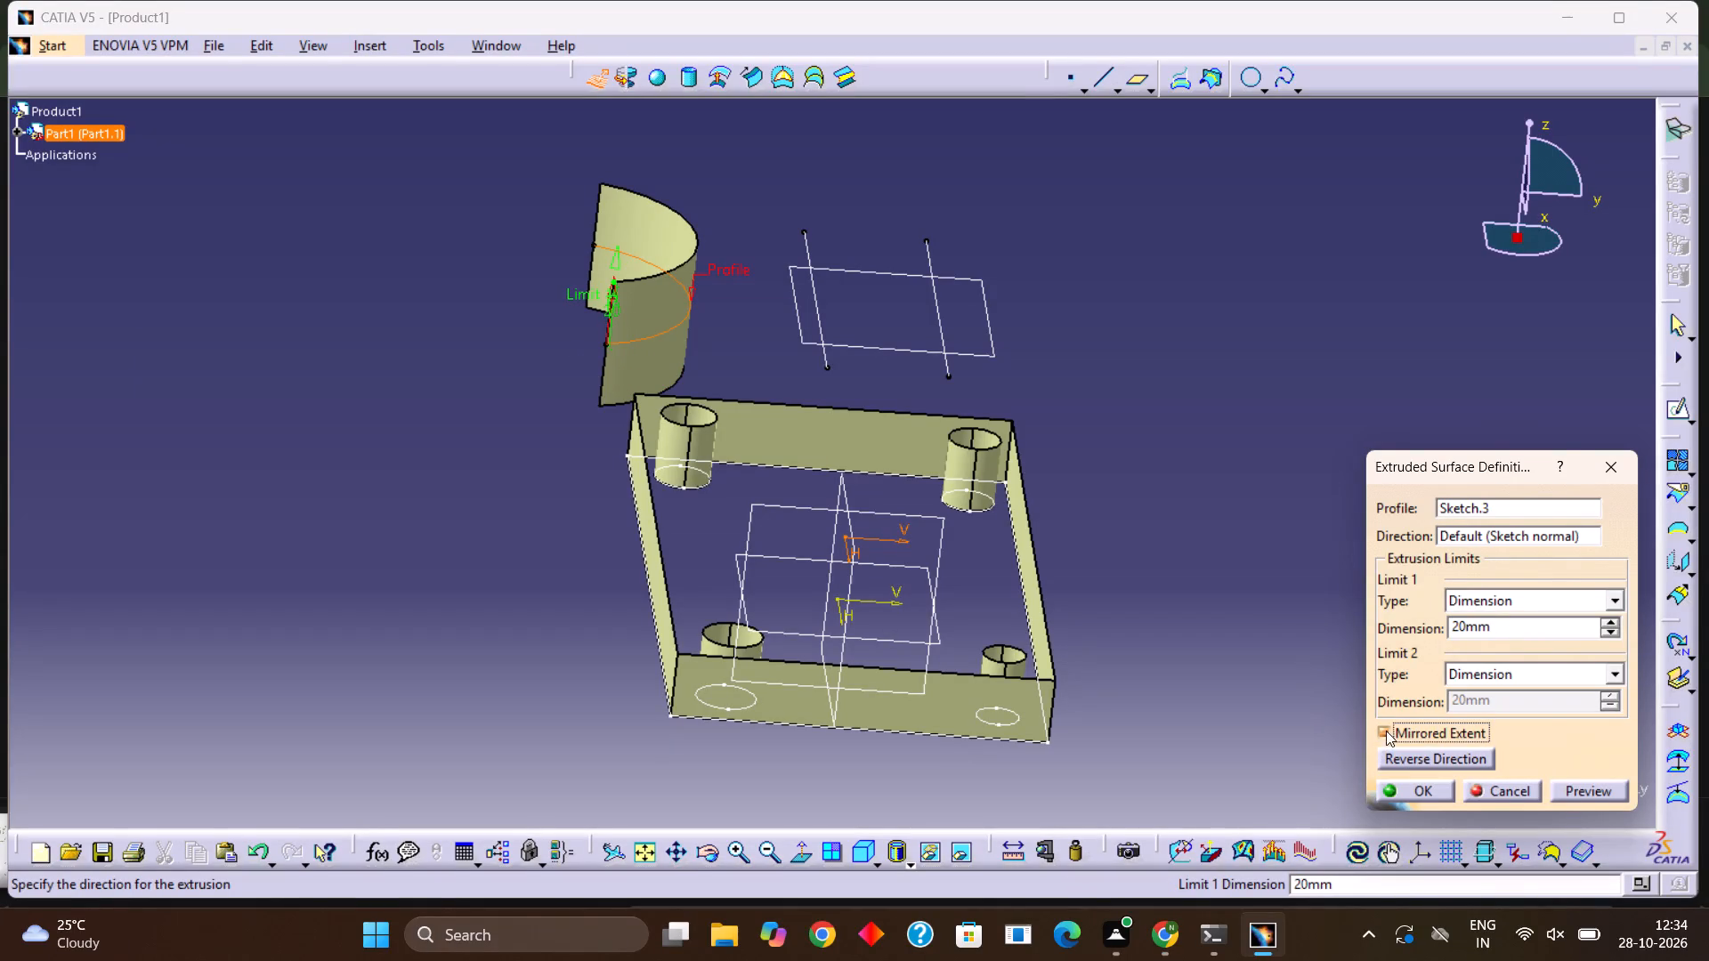
{"action": "left_click", "coordinate": [1408, 793]}
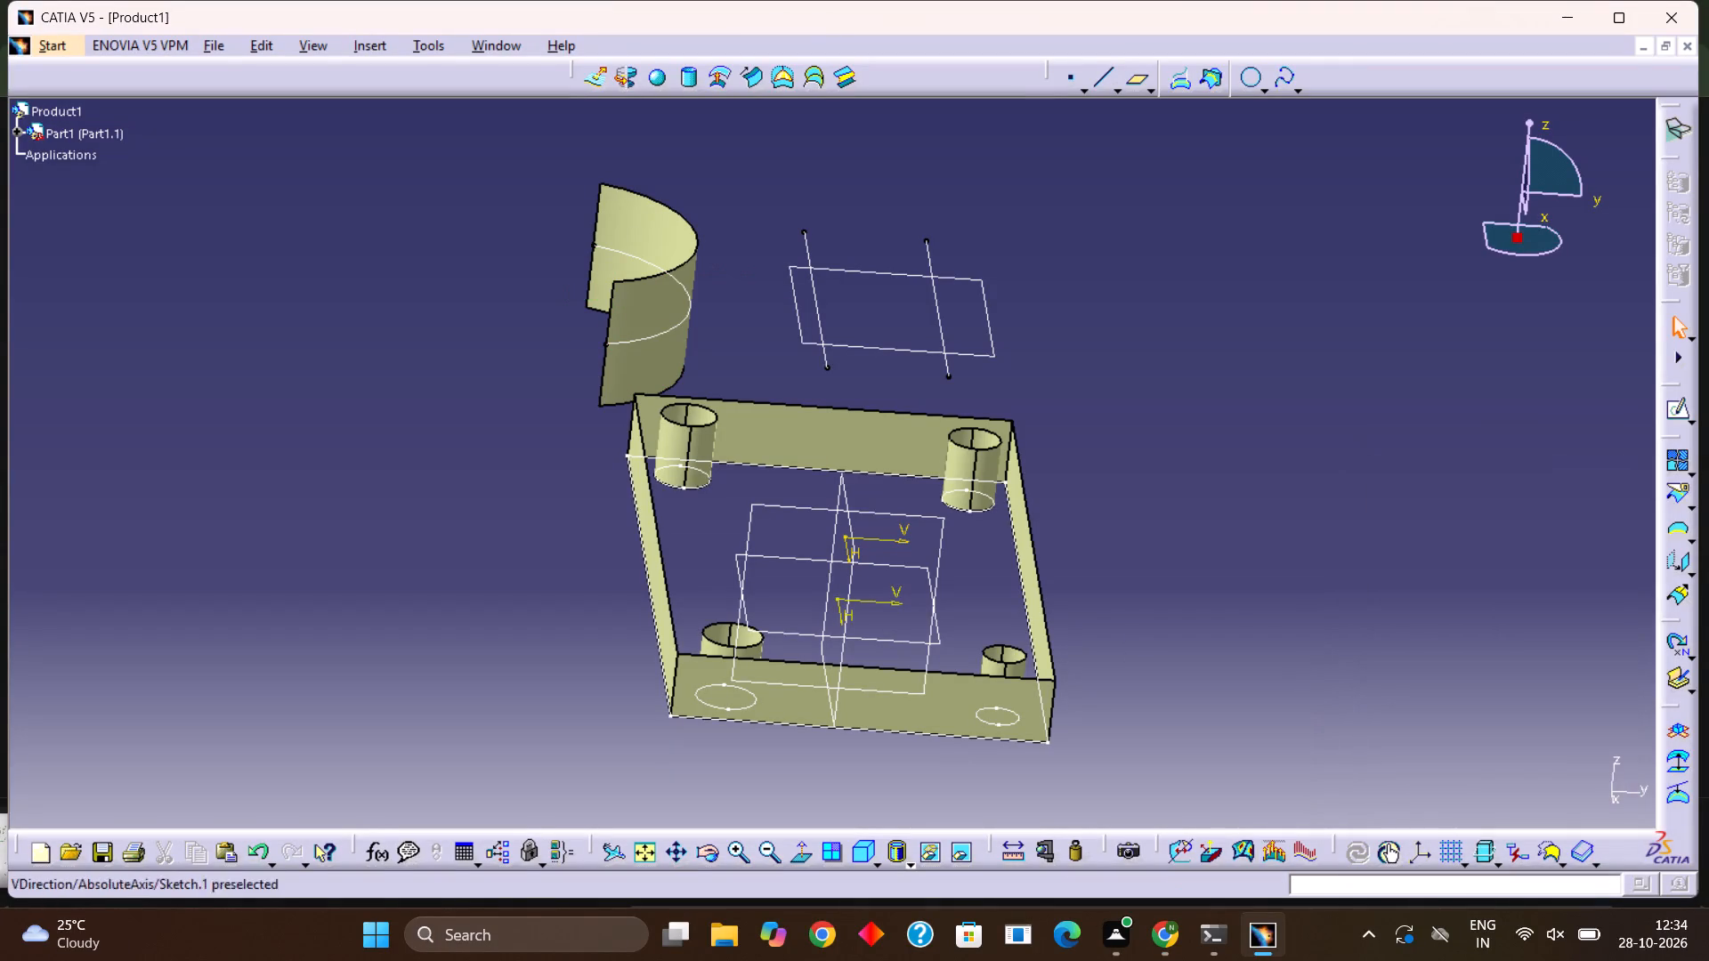
Examine the extruded arc surface beside the plate and its corner holes from several sides.
{"action": "middle_click_drag", "start_coordinate": [682, 342], "coordinate": [603, 428]}
{"action": "left_click_drag", "start_coordinate": [682, 342], "coordinate": [603, 428]}
{"action": "right_click_drag", "start_coordinate": [682, 343], "coordinate": [603, 428]}
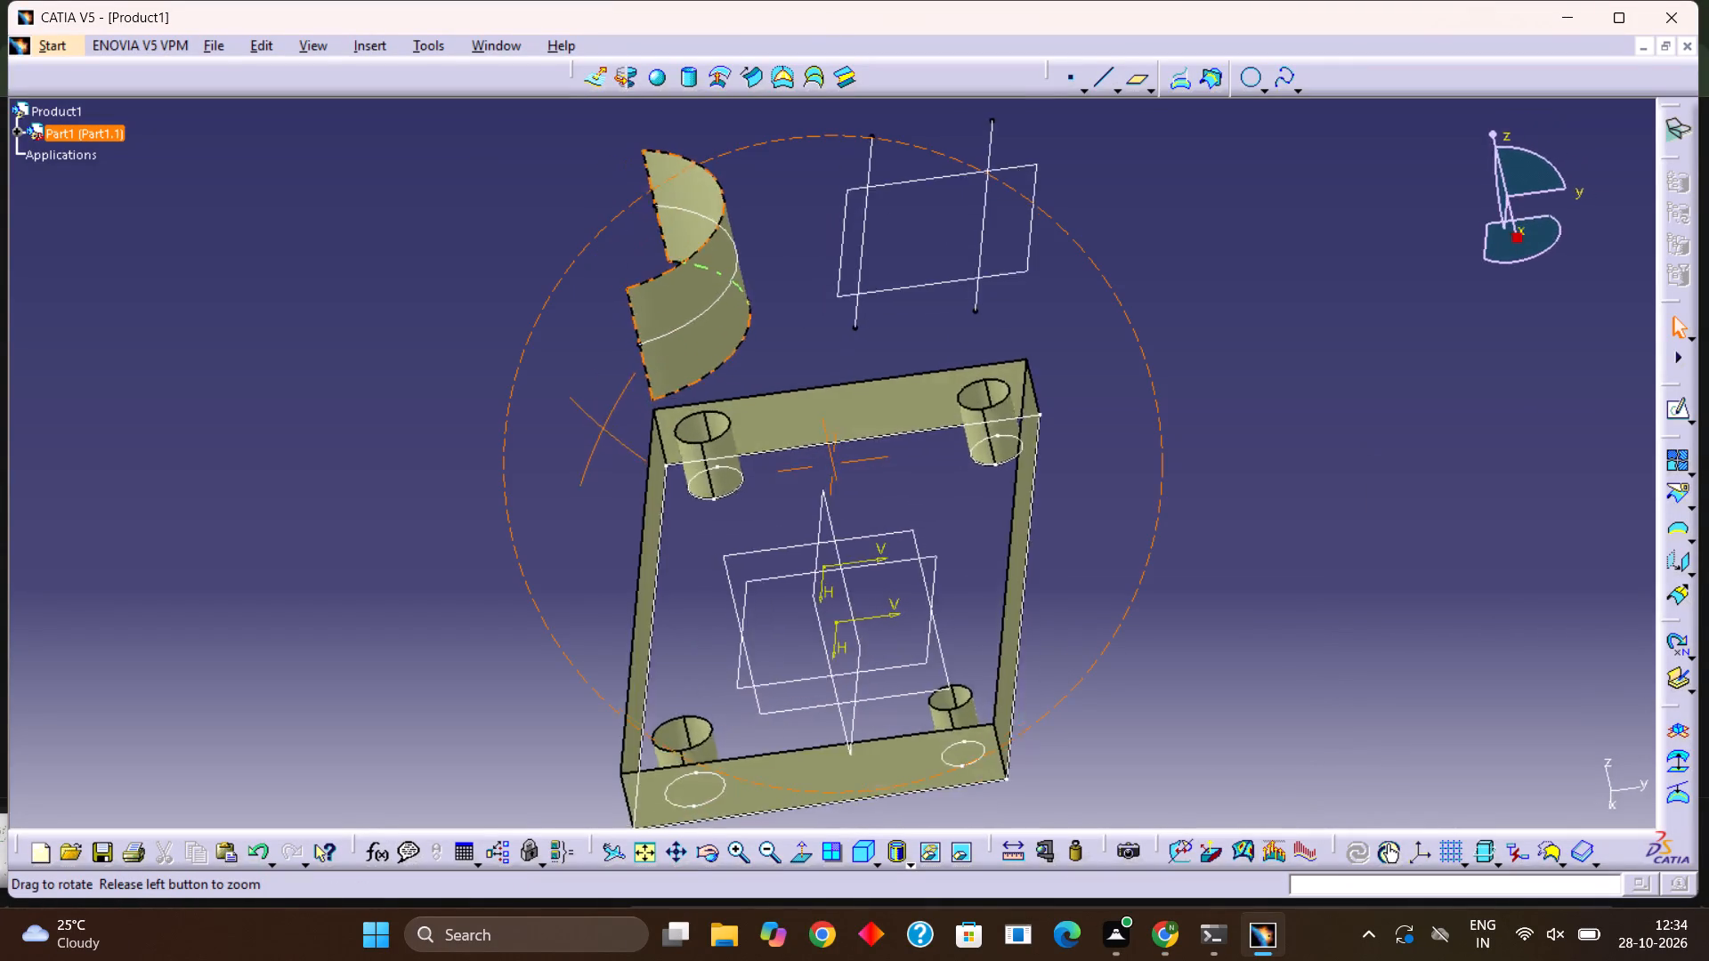
{"action": "left_click_drag", "start_coordinate": [603, 428], "coordinate": [312, 61]}
{"action": "middle_click_drag", "start_coordinate": [603, 428], "coordinate": [355, 0]}
{"action": "right_click_drag", "start_coordinate": [603, 428], "coordinate": [361, 26]}
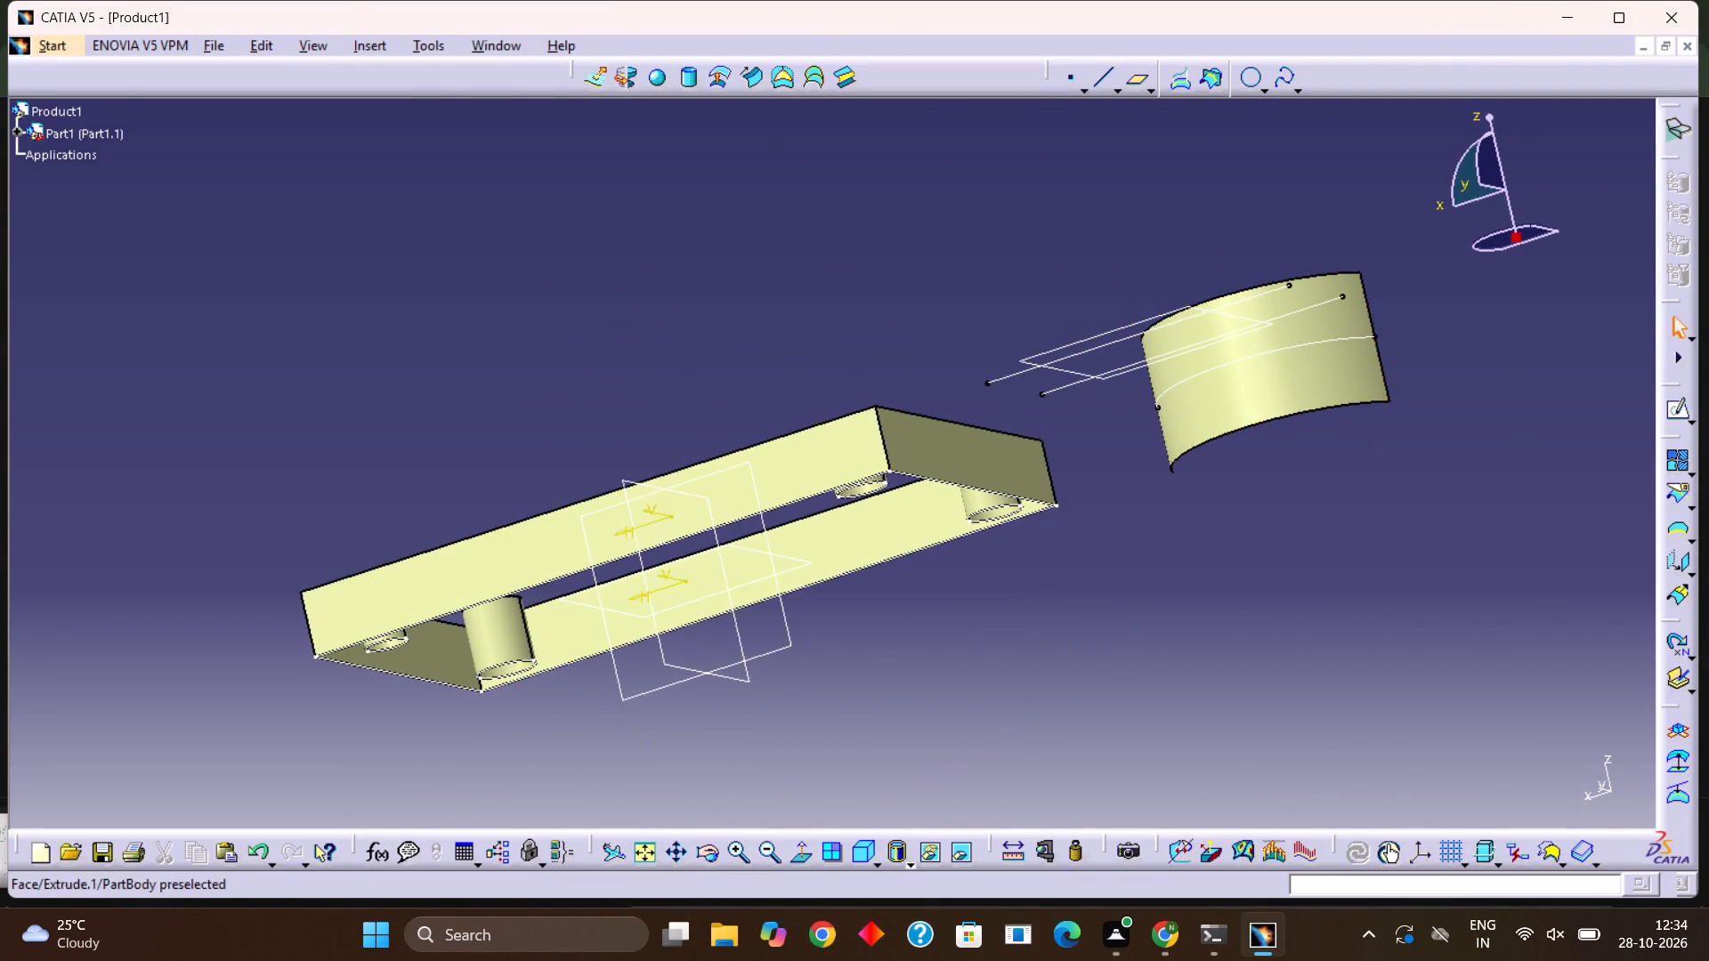
{"action": "scroll", "coordinate": [744, 602], "scroll_direction": "down", "scroll_amount": 1}
{"action": "middle_click_drag", "start_coordinate": [739, 612], "coordinate": [816, 230]}
{"action": "right_click_drag", "start_coordinate": [736, 611], "coordinate": [816, 230]}
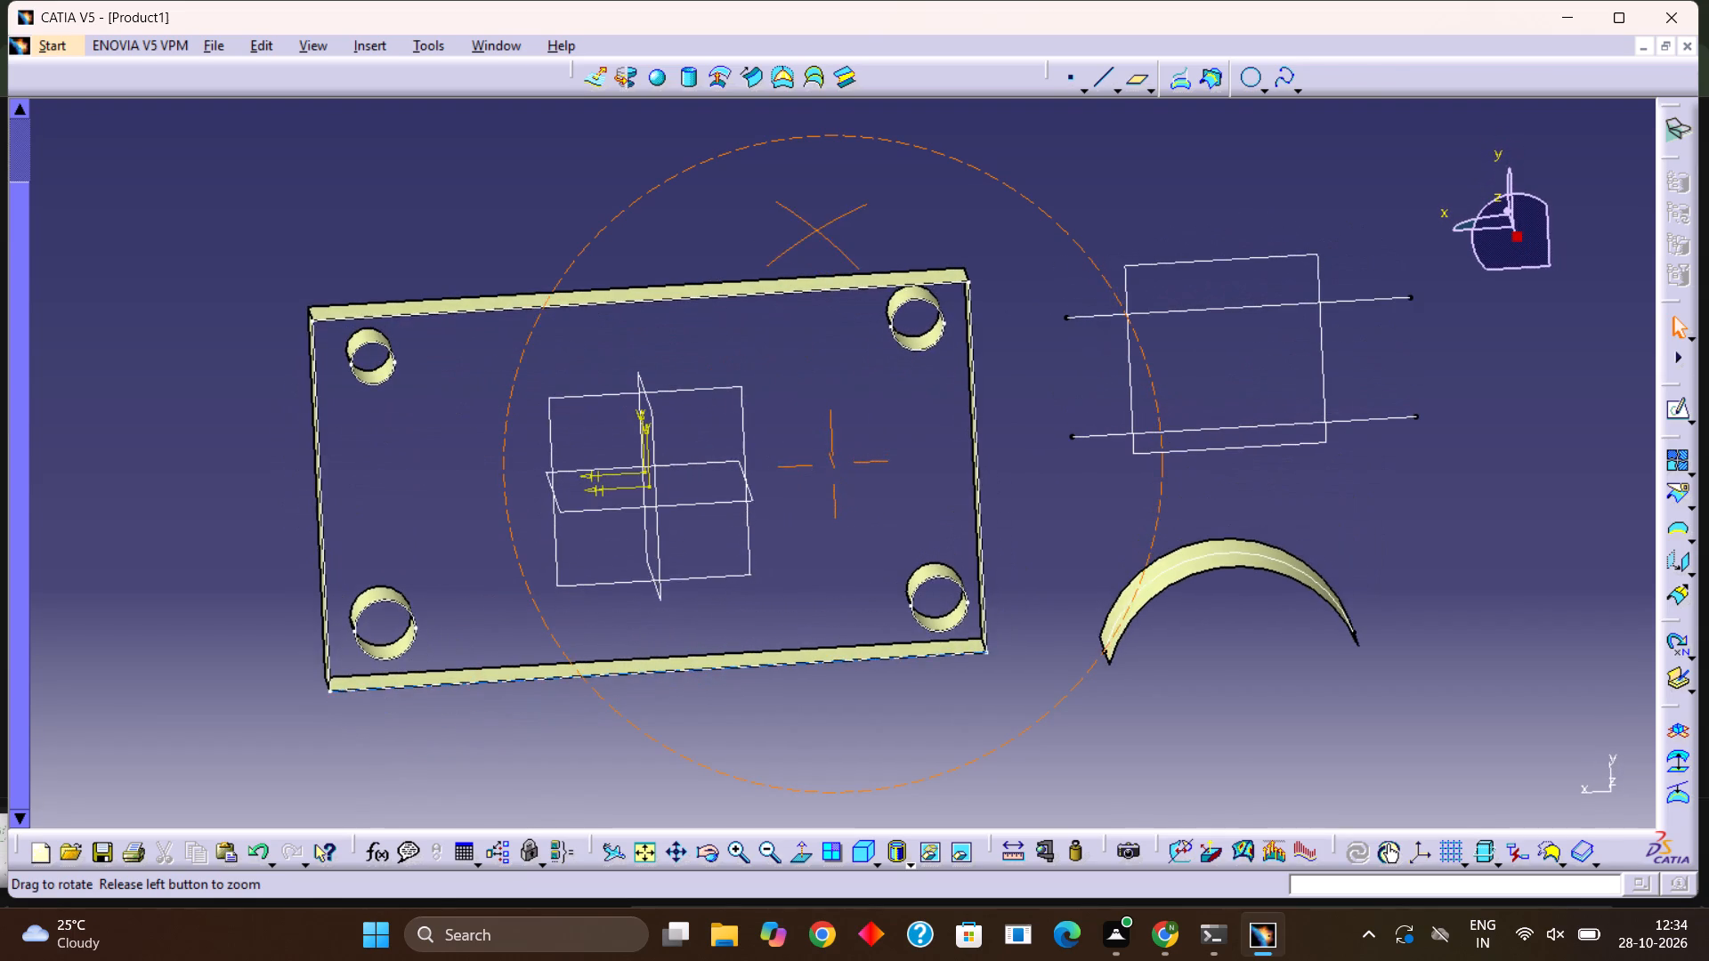
{"action": "middle_click_drag", "start_coordinate": [816, 230], "coordinate": [817, 229]}
{"action": "right_click_drag", "start_coordinate": [816, 230], "coordinate": [823, 233]}
{"action": "middle_click_drag", "start_coordinate": [717, 505], "coordinate": [512, 462]}
{"action": "right_click_drag", "start_coordinate": [717, 505], "coordinate": [512, 462]}
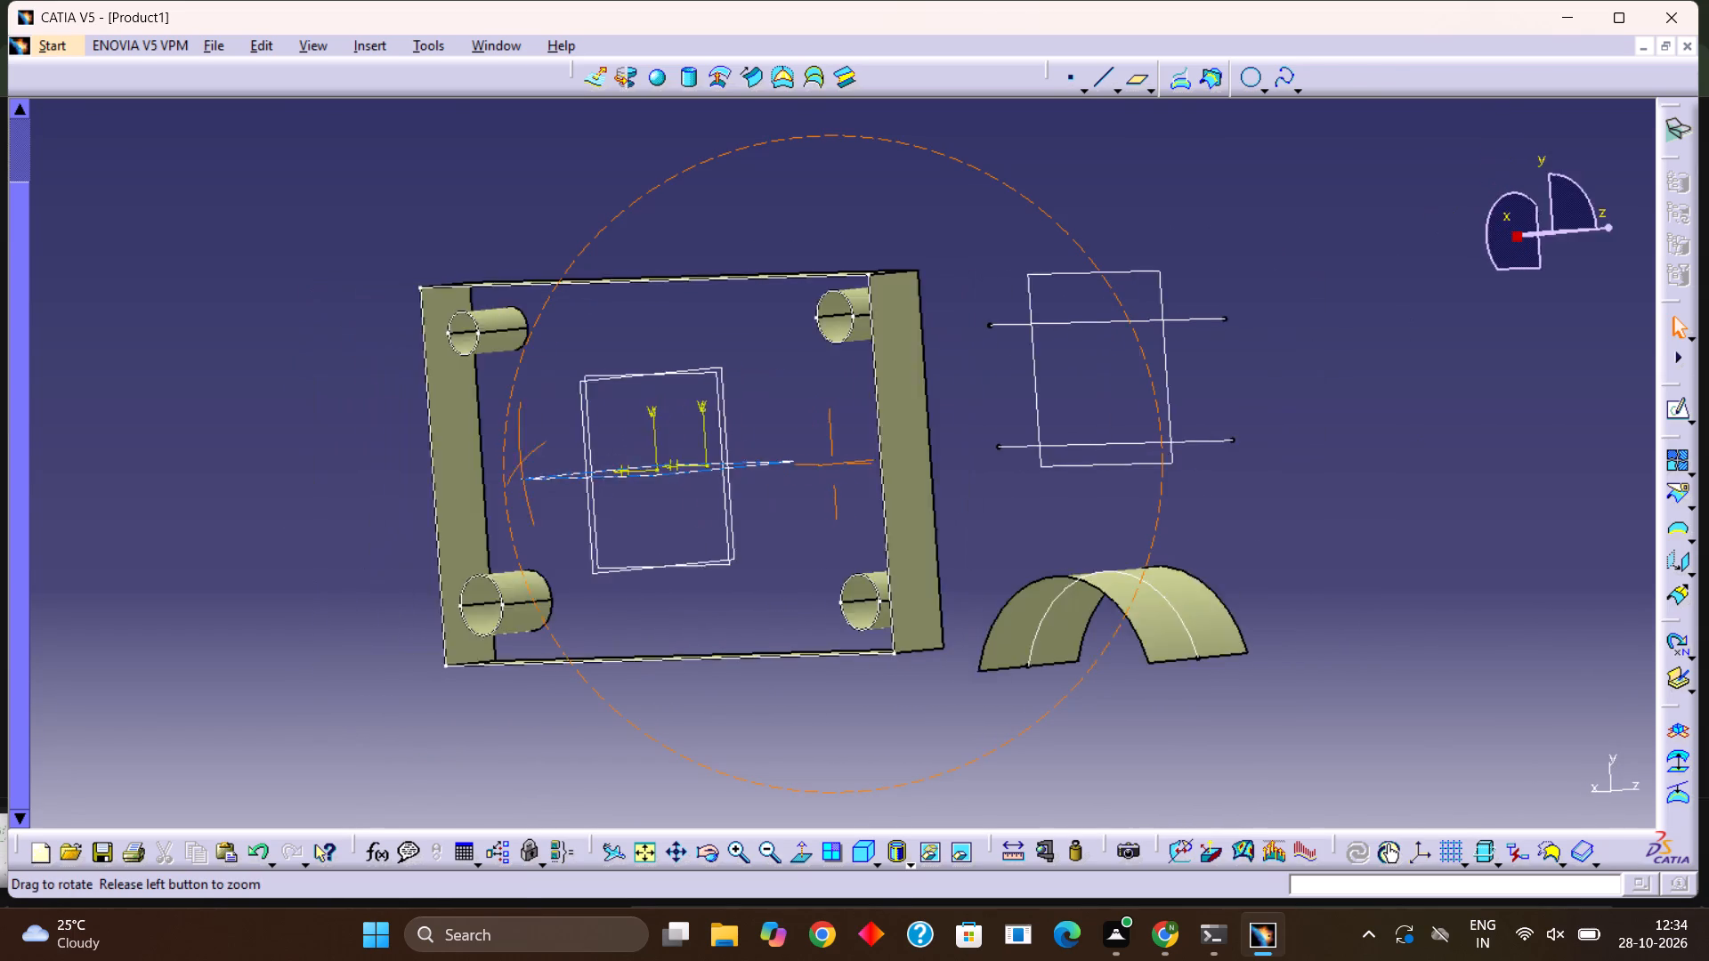
{"action": "middle_click_drag", "start_coordinate": [512, 462], "coordinate": [587, 455]}
{"action": "right_click_drag", "start_coordinate": [512, 462], "coordinate": [588, 455]}
{"action": "middle_click_drag", "start_coordinate": [684, 577], "coordinate": [888, 583]}
{"action": "middle_click_drag", "start_coordinate": [869, 565], "coordinate": [870, 565]}
{"action": "right_click_drag", "start_coordinate": [869, 565], "coordinate": [870, 565]}
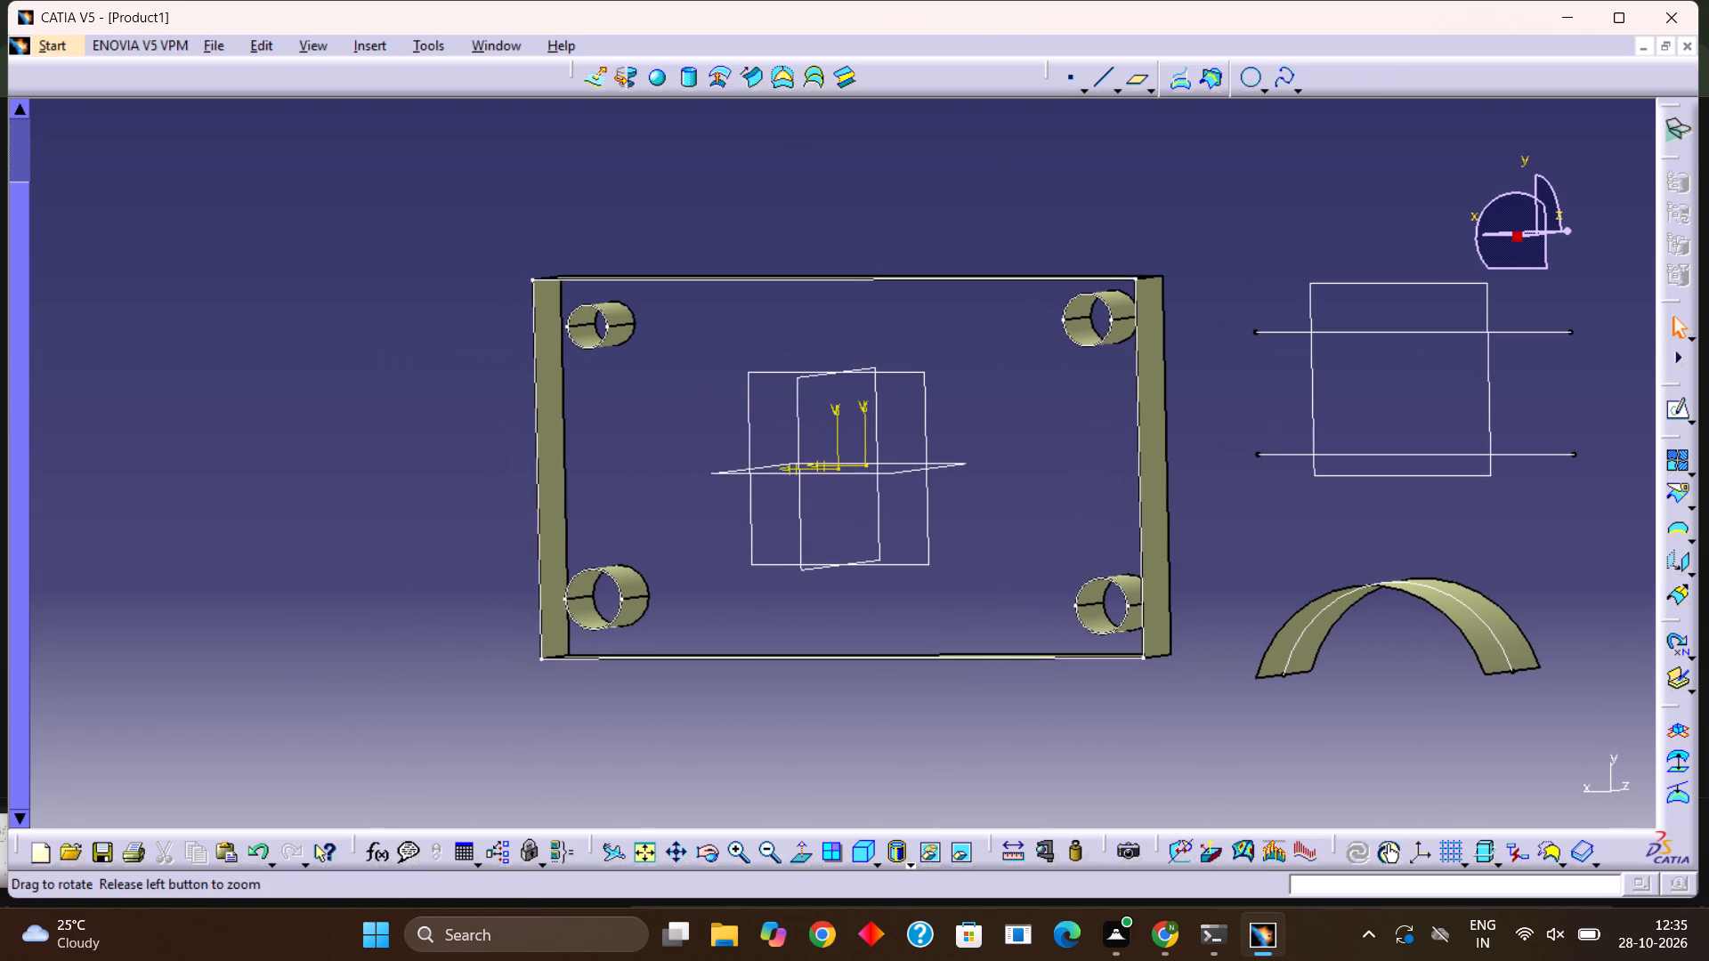
{"action": "middle_click_drag", "start_coordinate": [870, 565], "coordinate": [983, 594]}
{"action": "right_click_drag", "start_coordinate": [870, 565], "coordinate": [983, 594]}
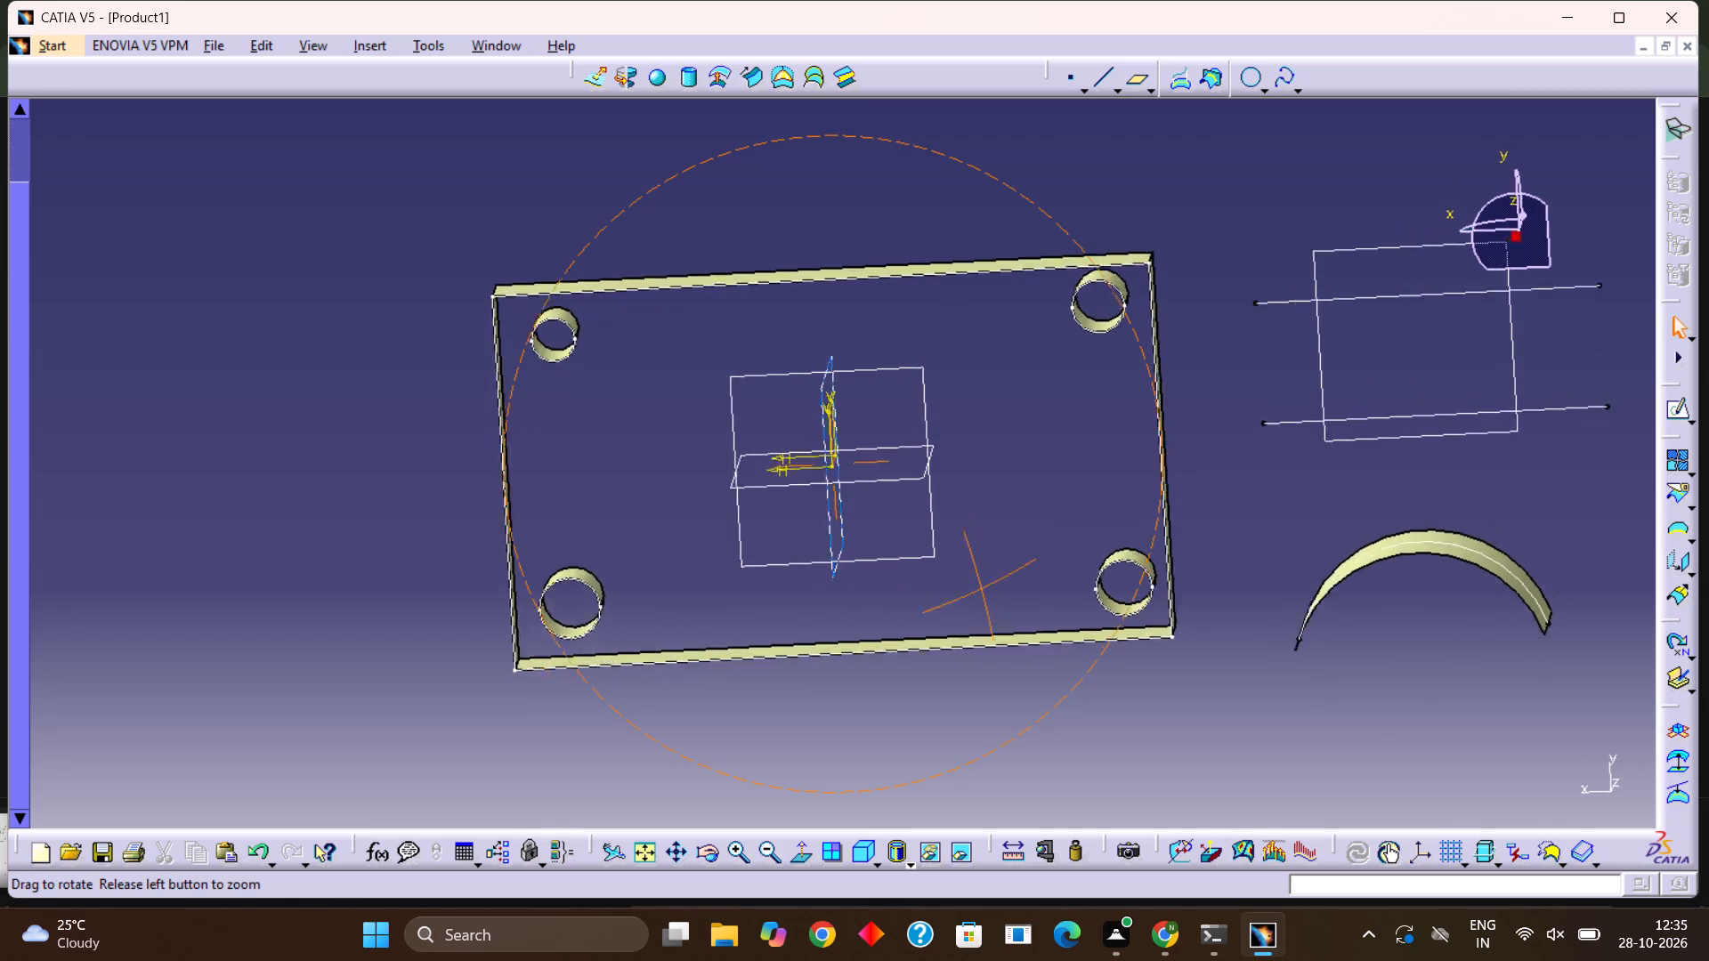
{"action": "middle_click_drag", "start_coordinate": [983, 594], "coordinate": [986, 626]}
{"action": "right_click_drag", "start_coordinate": [983, 594], "coordinate": [1004, 617]}
{"action": "middle_click_drag", "start_coordinate": [987, 632], "coordinate": [1004, 617]}
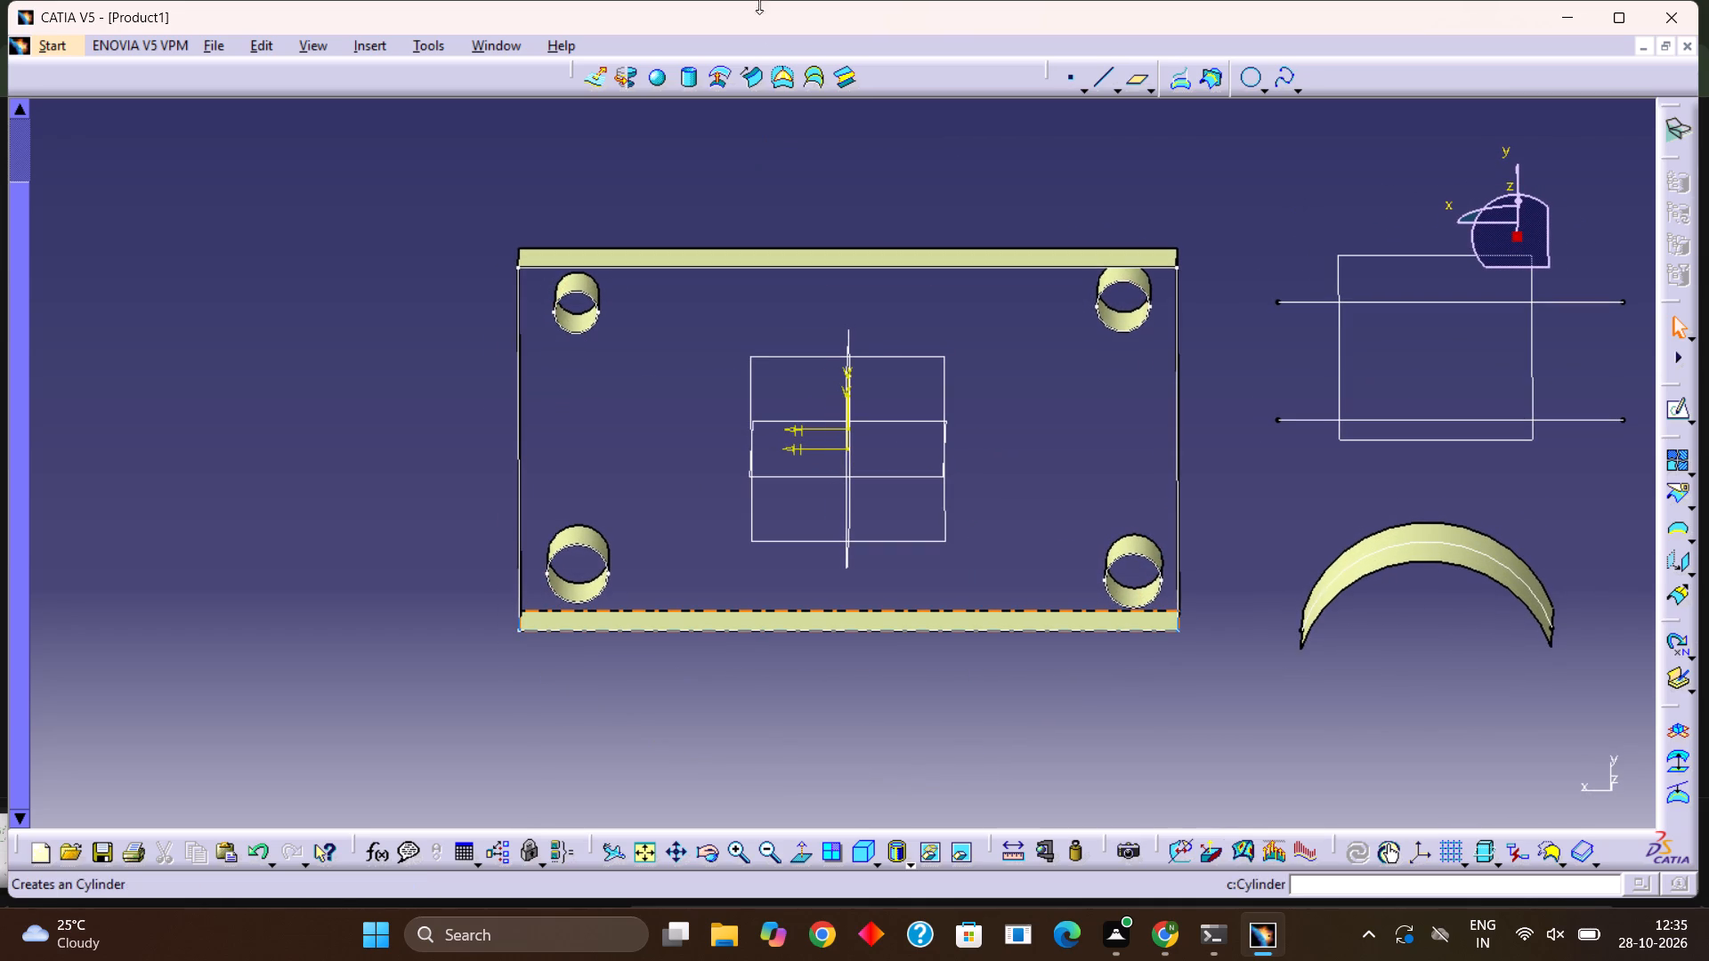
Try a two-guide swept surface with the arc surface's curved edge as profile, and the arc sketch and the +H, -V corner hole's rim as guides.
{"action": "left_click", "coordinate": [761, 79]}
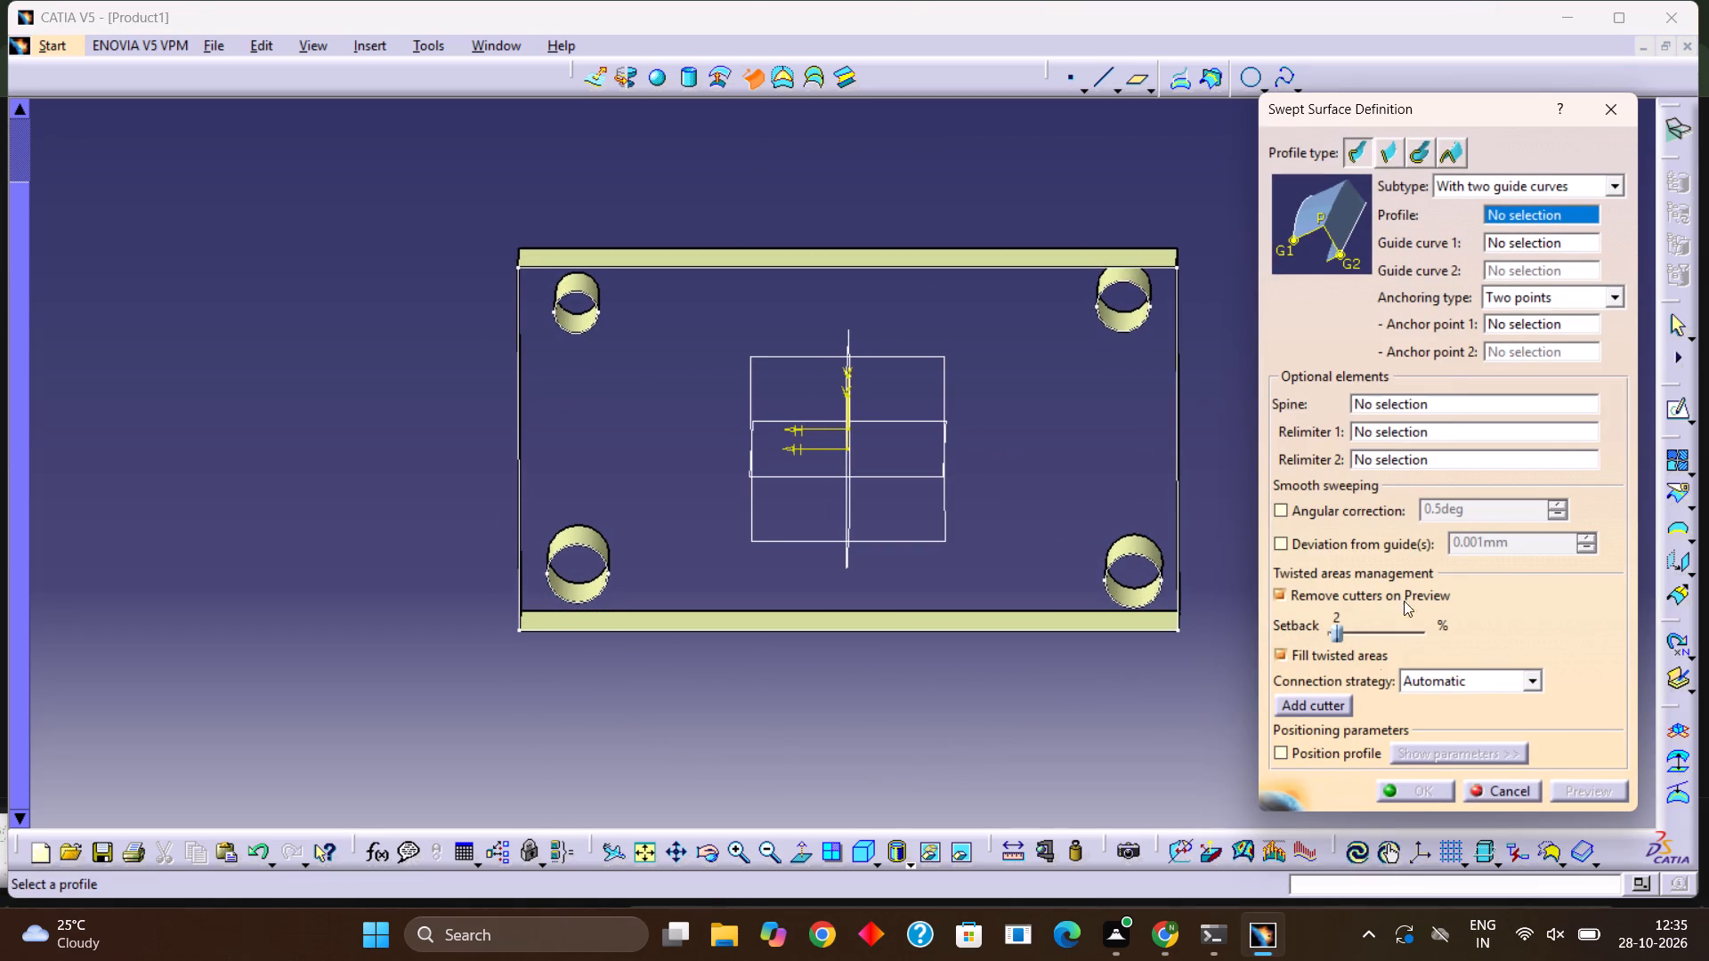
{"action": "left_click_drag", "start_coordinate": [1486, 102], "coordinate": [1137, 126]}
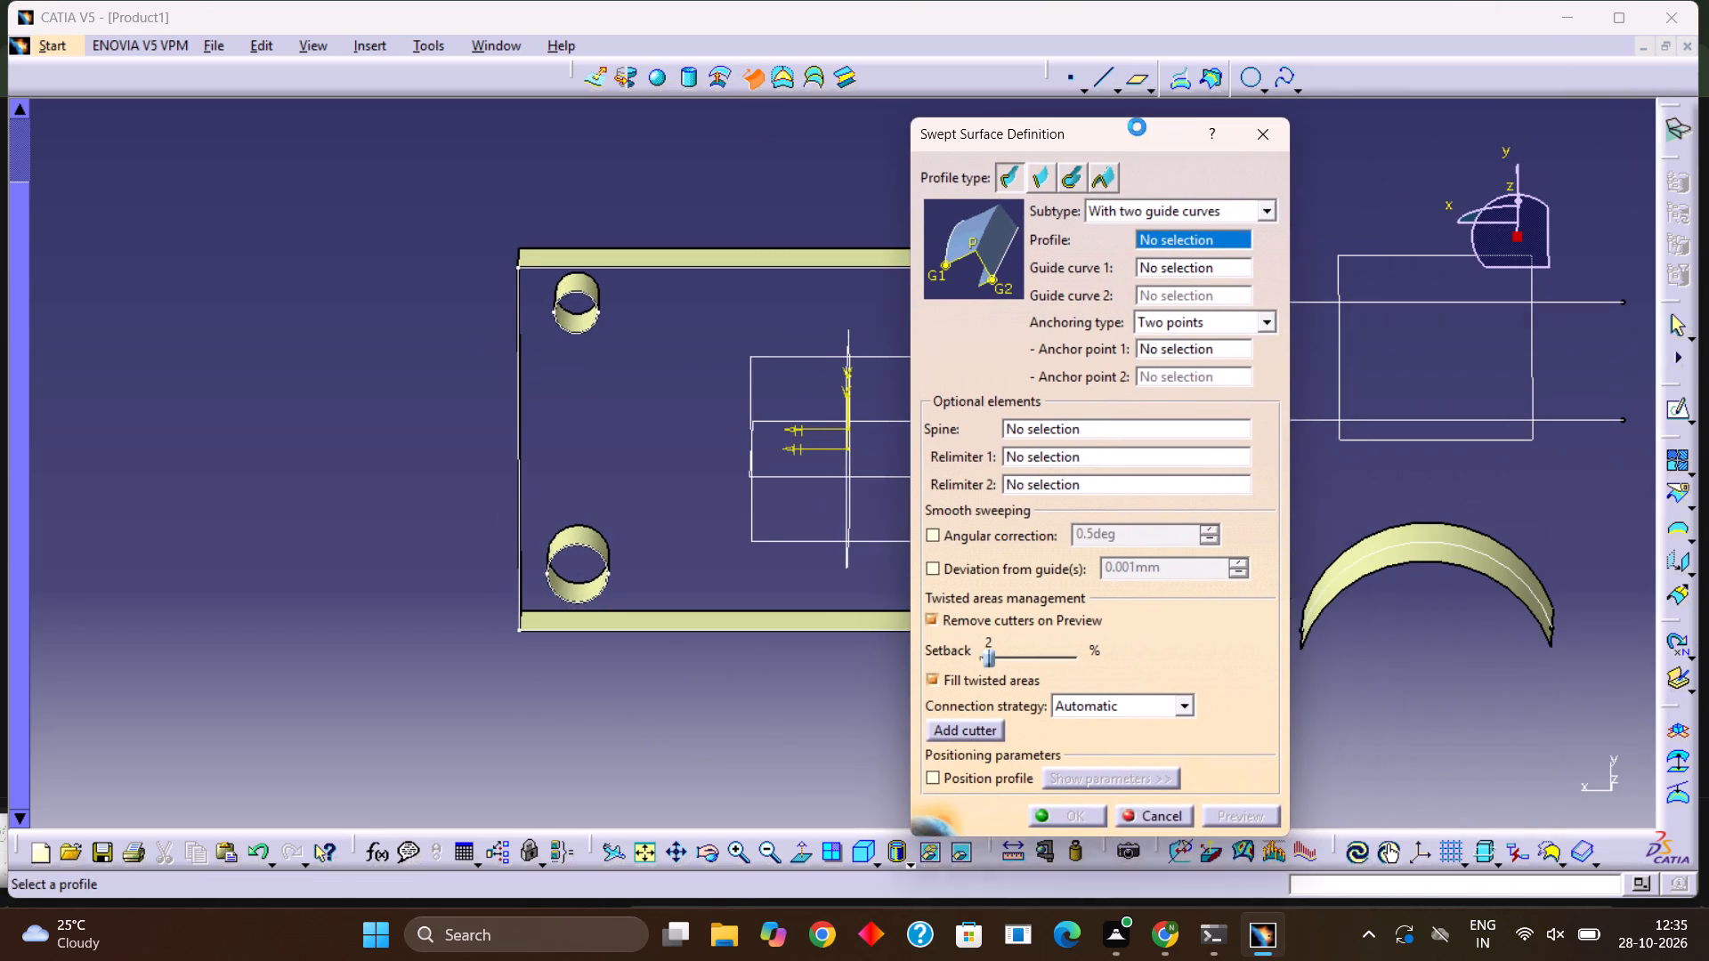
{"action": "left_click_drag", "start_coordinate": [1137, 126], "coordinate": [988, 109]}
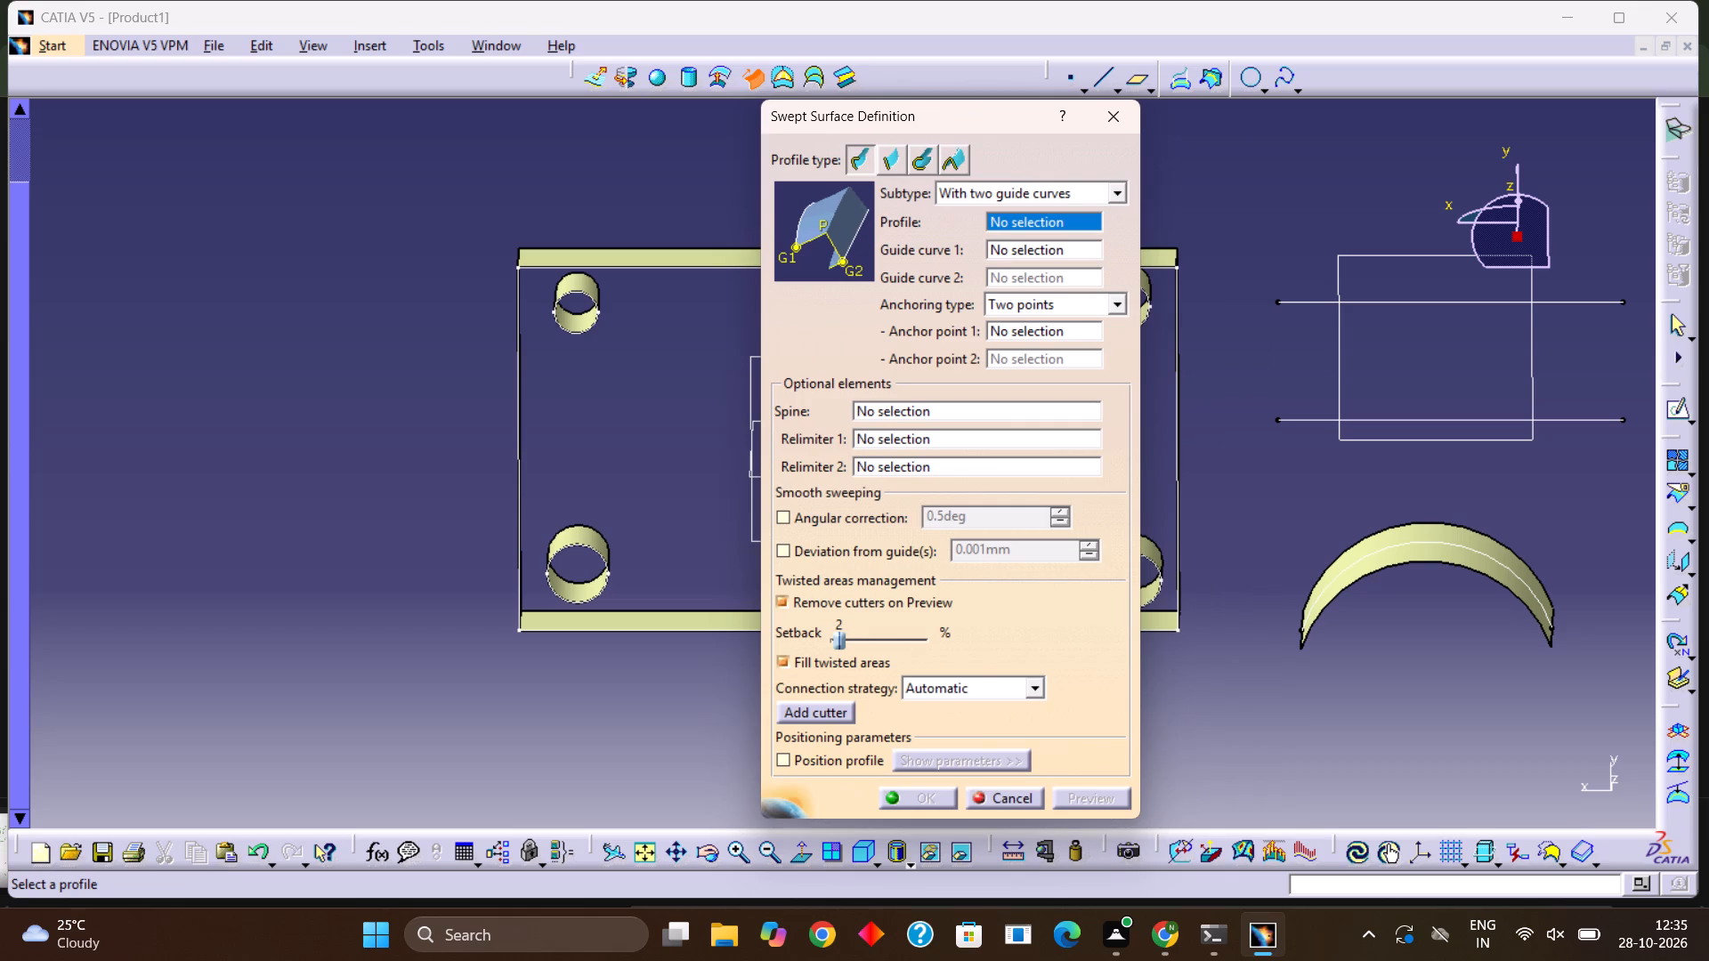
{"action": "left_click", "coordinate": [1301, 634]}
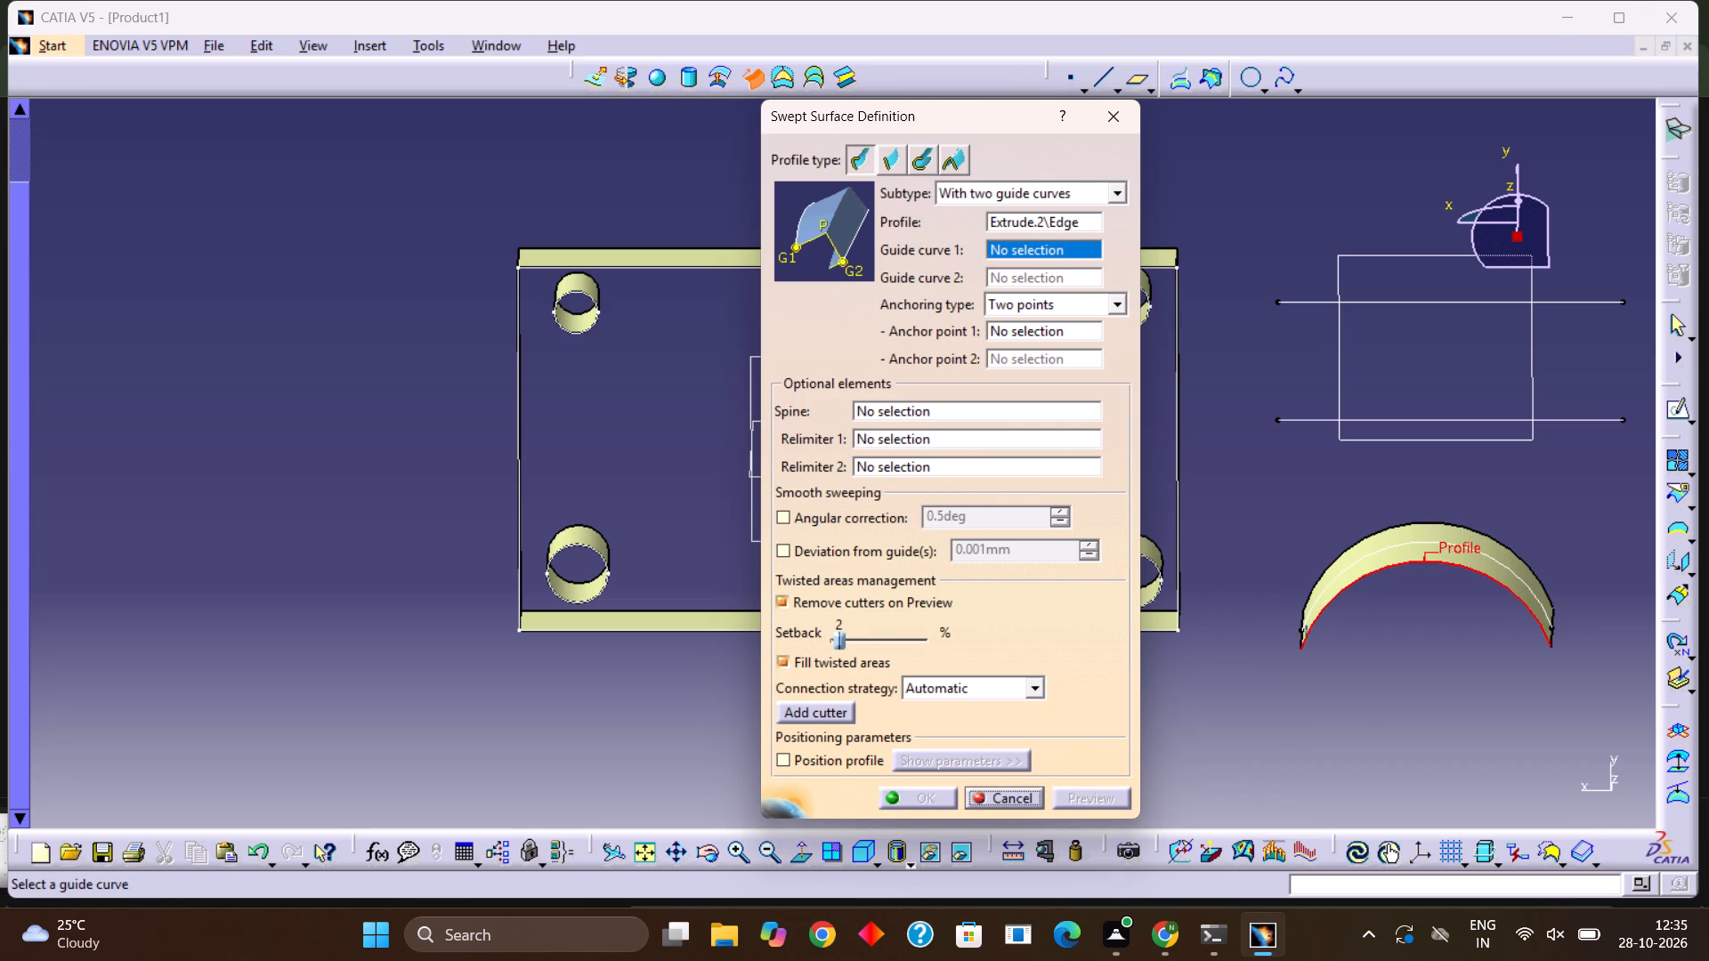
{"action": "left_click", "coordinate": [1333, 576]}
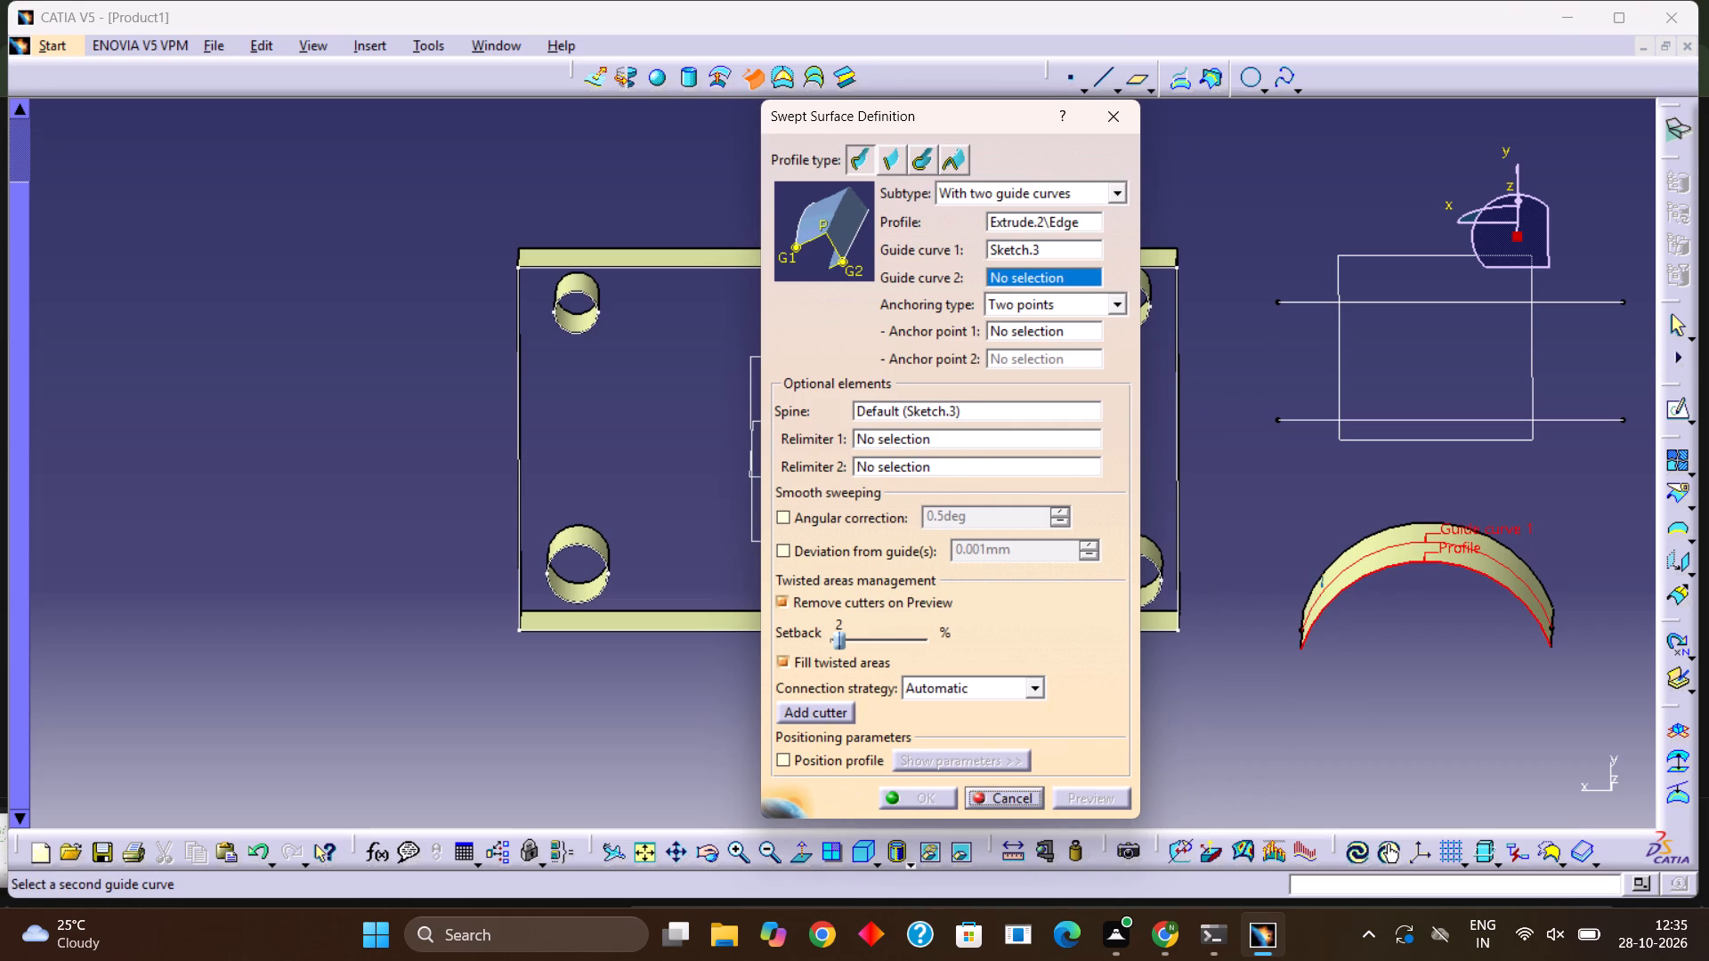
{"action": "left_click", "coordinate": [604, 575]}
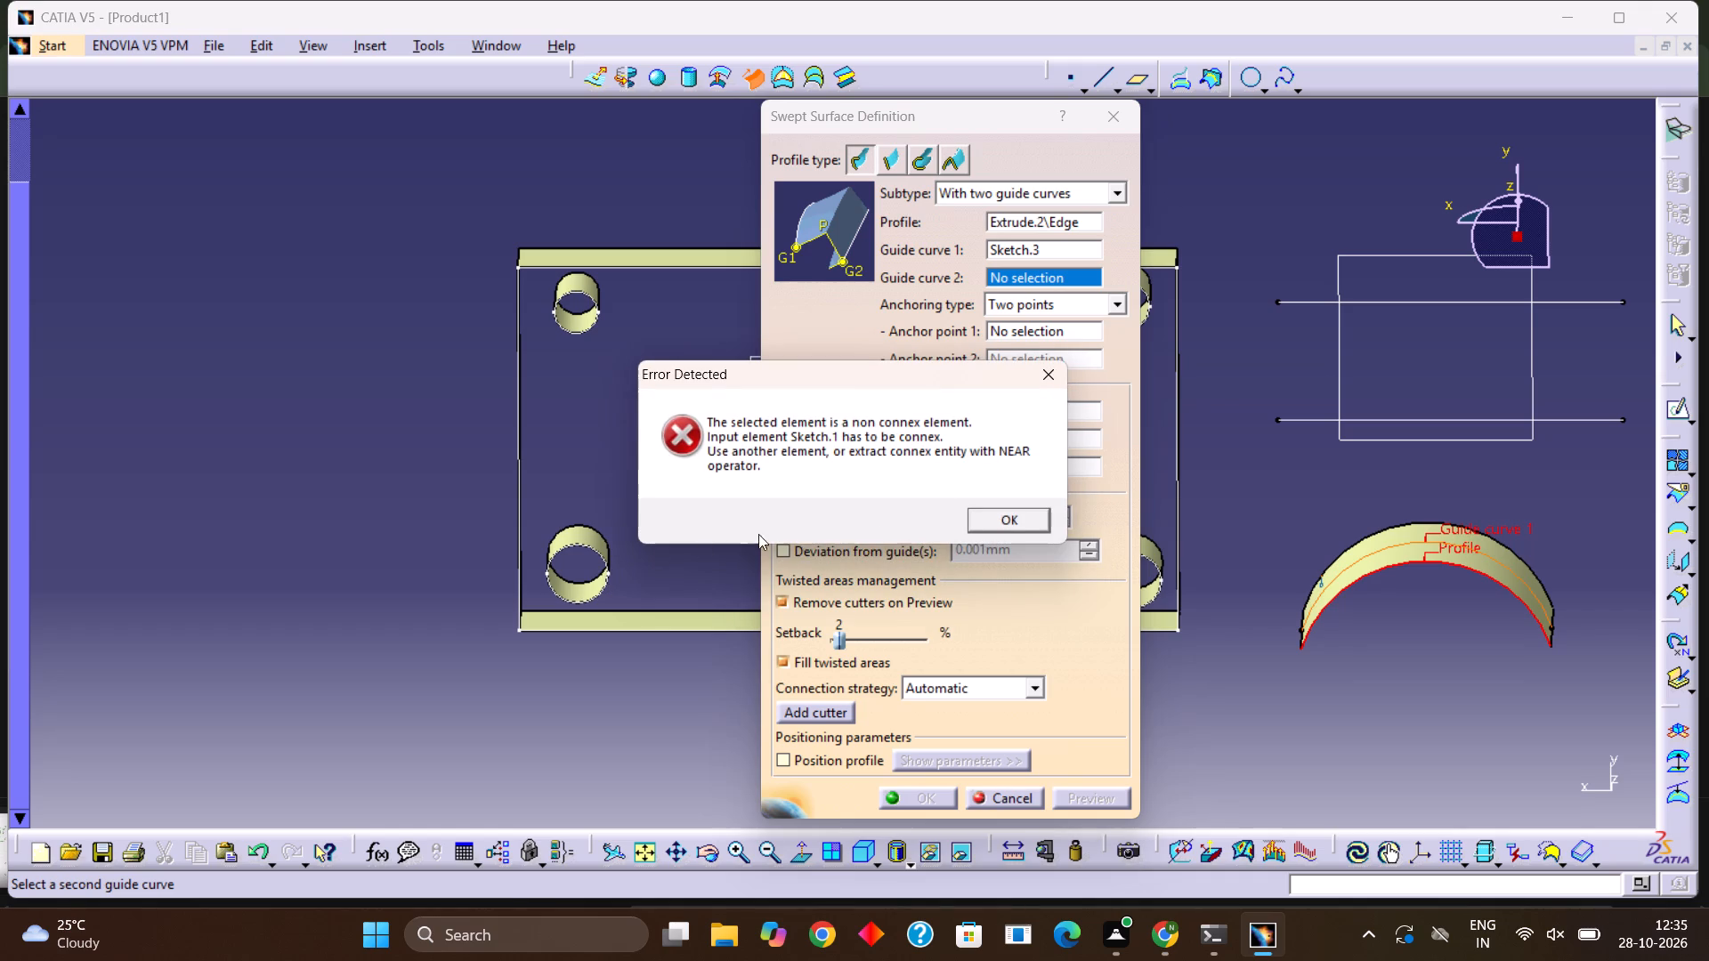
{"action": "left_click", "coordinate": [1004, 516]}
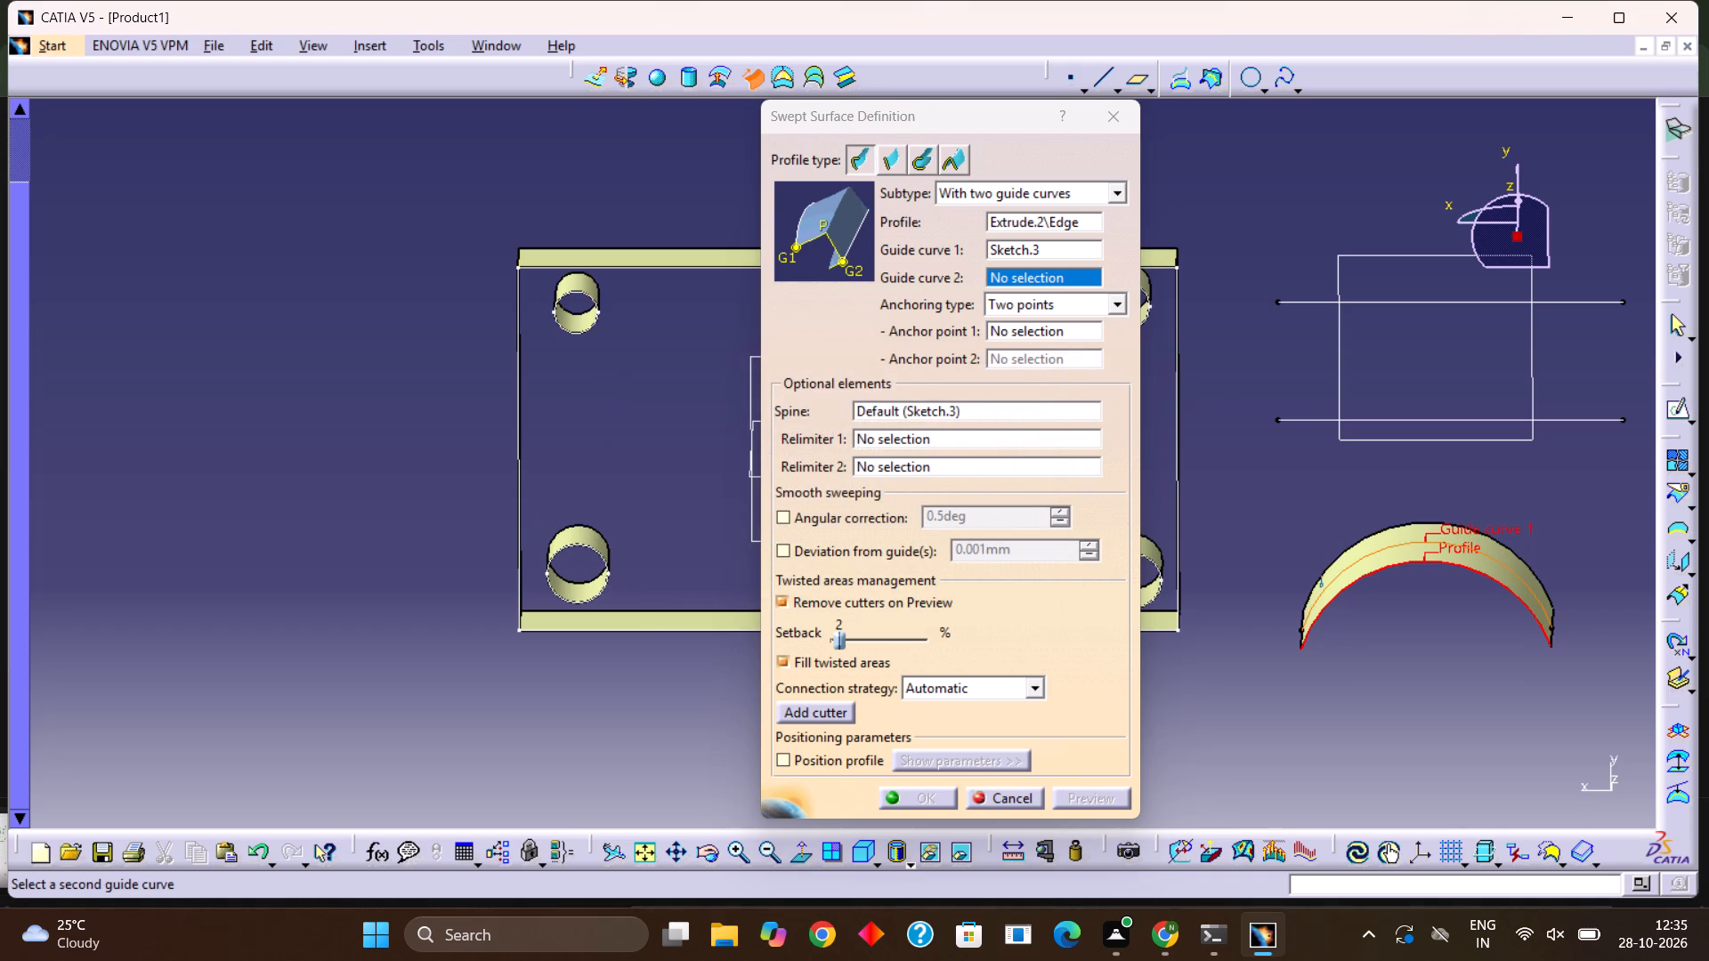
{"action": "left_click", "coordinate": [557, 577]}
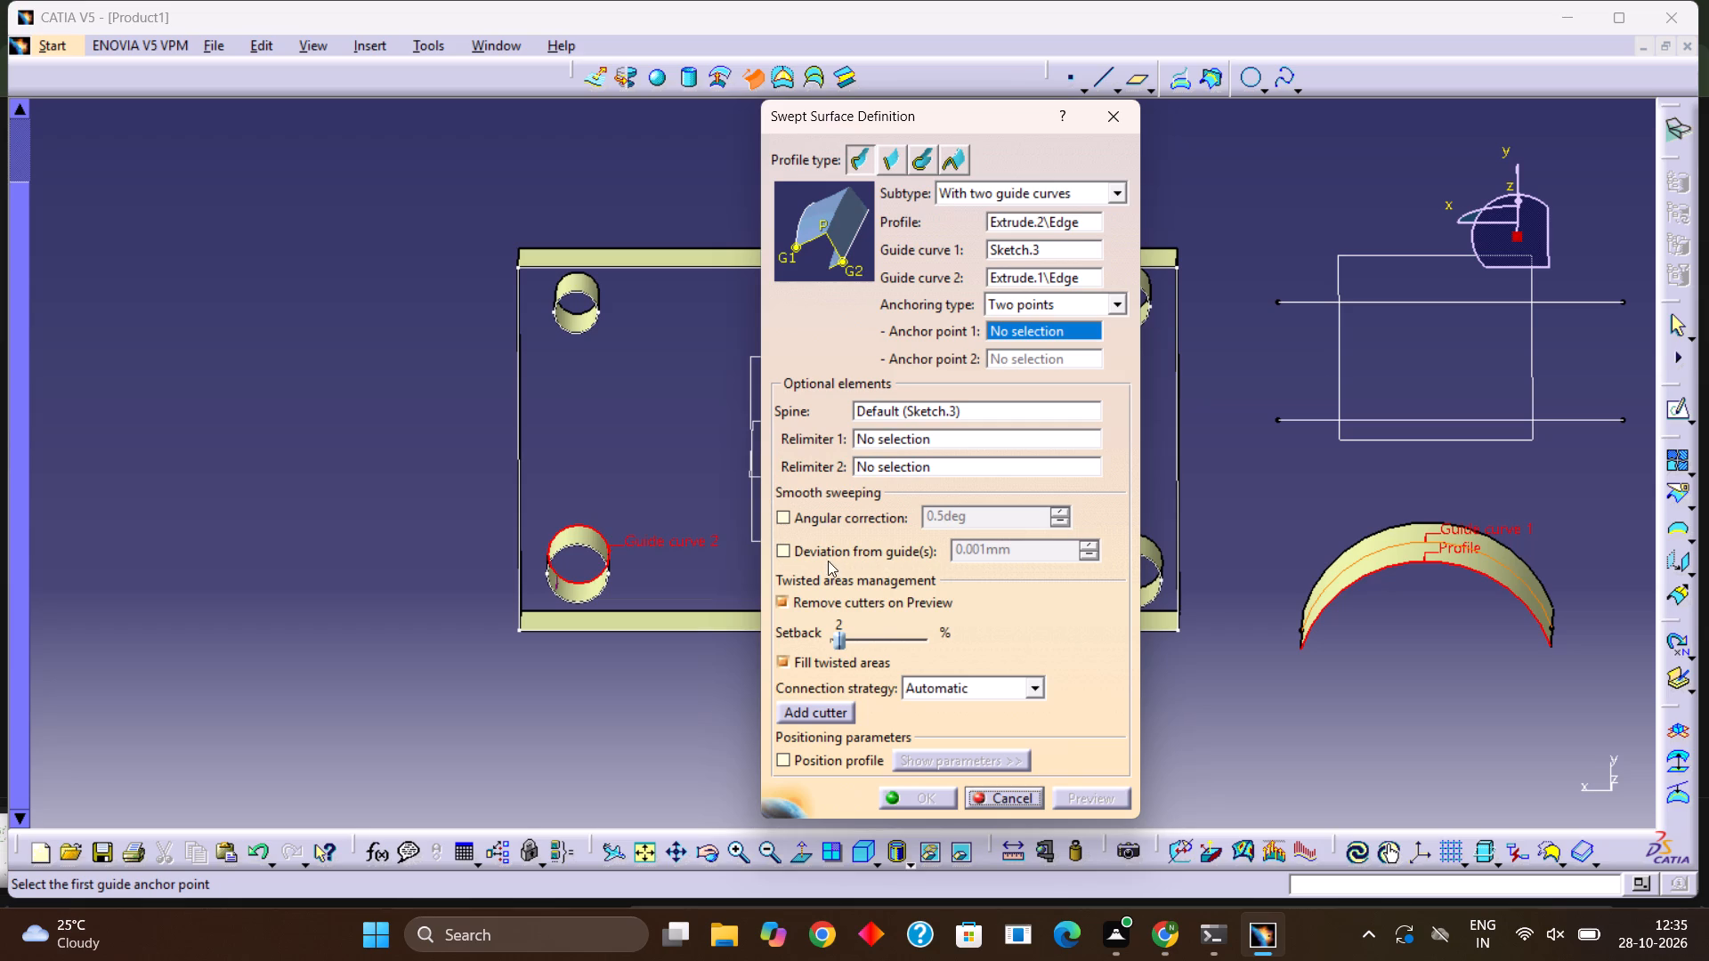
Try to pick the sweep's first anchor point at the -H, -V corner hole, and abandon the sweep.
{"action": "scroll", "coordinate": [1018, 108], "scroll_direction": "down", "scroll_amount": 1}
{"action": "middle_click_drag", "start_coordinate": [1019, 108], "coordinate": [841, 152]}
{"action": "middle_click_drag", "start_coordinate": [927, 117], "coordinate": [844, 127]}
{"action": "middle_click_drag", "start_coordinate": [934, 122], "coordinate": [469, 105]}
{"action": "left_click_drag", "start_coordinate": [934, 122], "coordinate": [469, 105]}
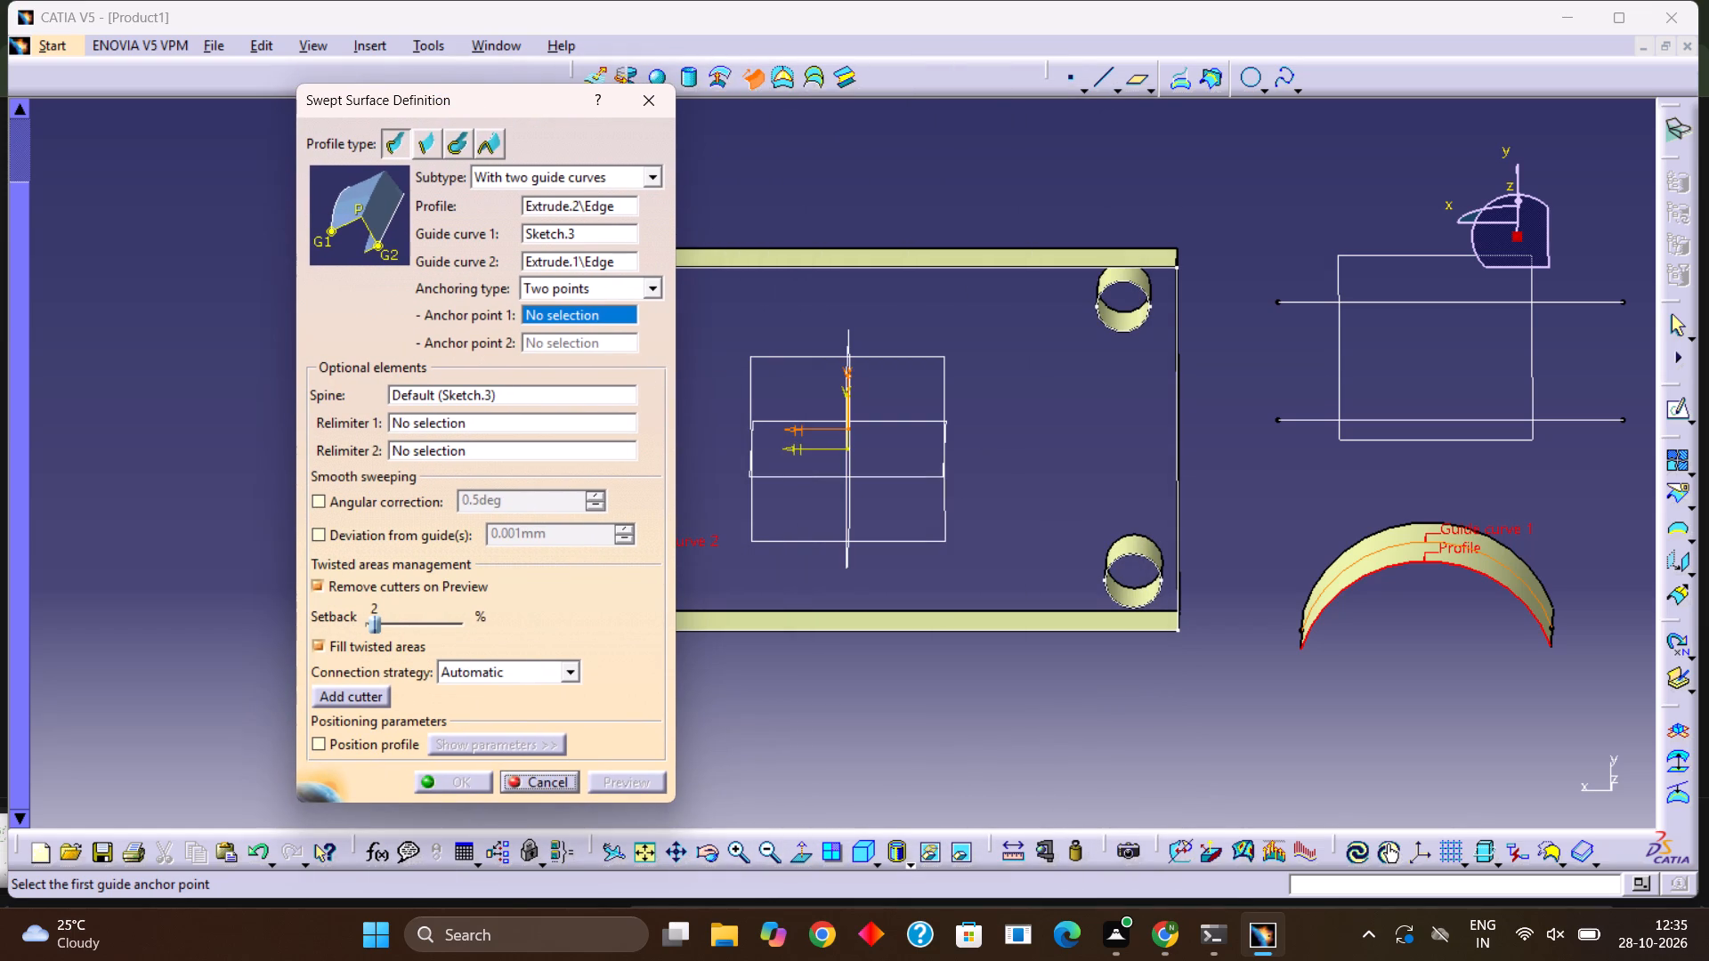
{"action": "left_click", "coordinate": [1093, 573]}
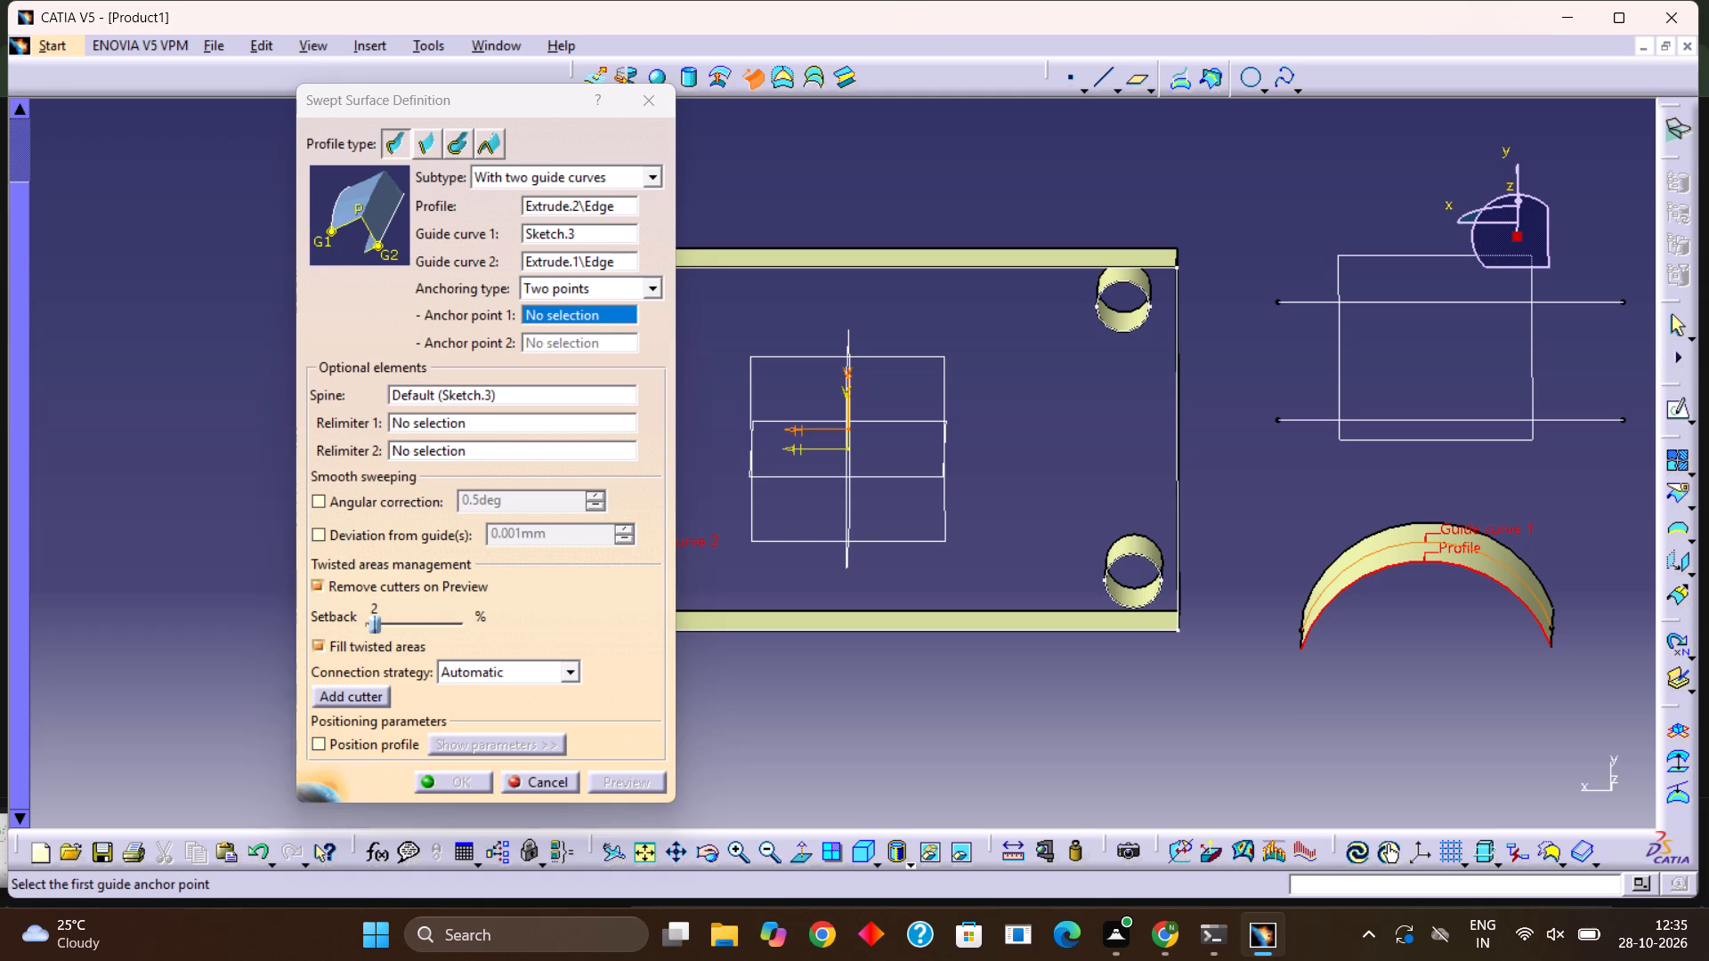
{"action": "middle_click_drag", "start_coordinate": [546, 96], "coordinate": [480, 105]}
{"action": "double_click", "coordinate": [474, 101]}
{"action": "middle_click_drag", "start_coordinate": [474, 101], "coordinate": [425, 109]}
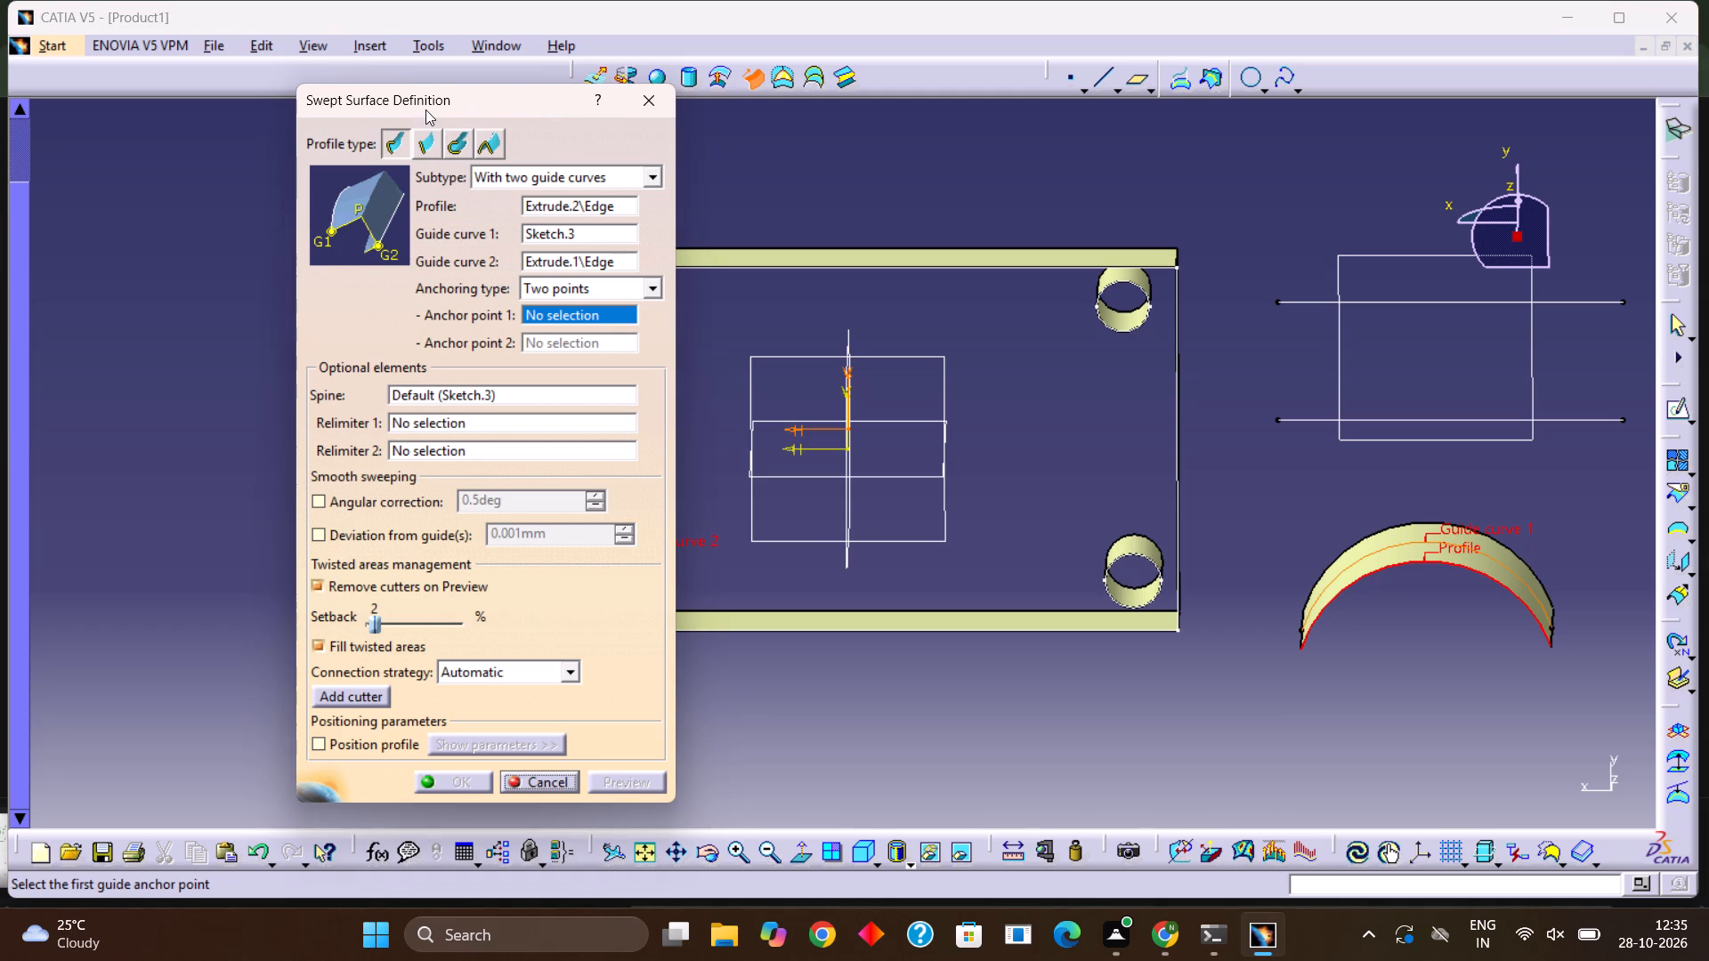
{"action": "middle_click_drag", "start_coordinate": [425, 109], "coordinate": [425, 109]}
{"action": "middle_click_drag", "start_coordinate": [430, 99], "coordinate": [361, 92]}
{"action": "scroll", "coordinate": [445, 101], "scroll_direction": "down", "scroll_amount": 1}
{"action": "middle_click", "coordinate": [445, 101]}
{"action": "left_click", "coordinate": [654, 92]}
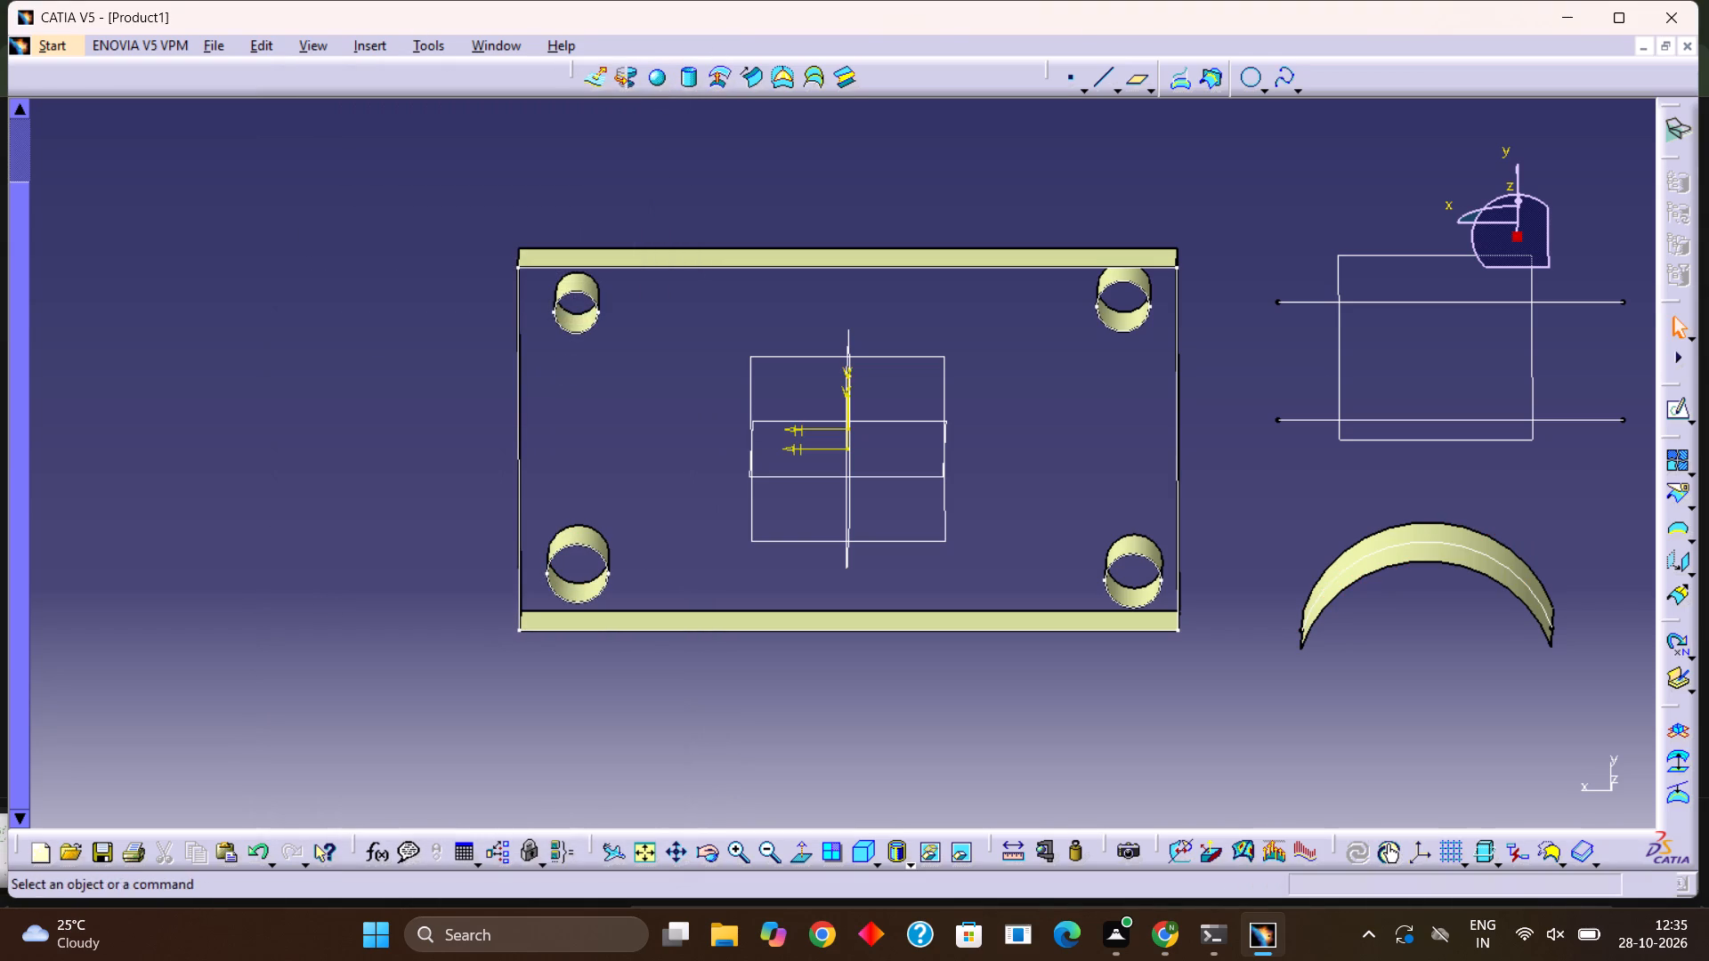
In the plate sketch, draw a three-point arc of about 64 mm radius beyond the plate's -H side, opening toward -V.
{"action": "left_click", "coordinate": [1677, 407]}
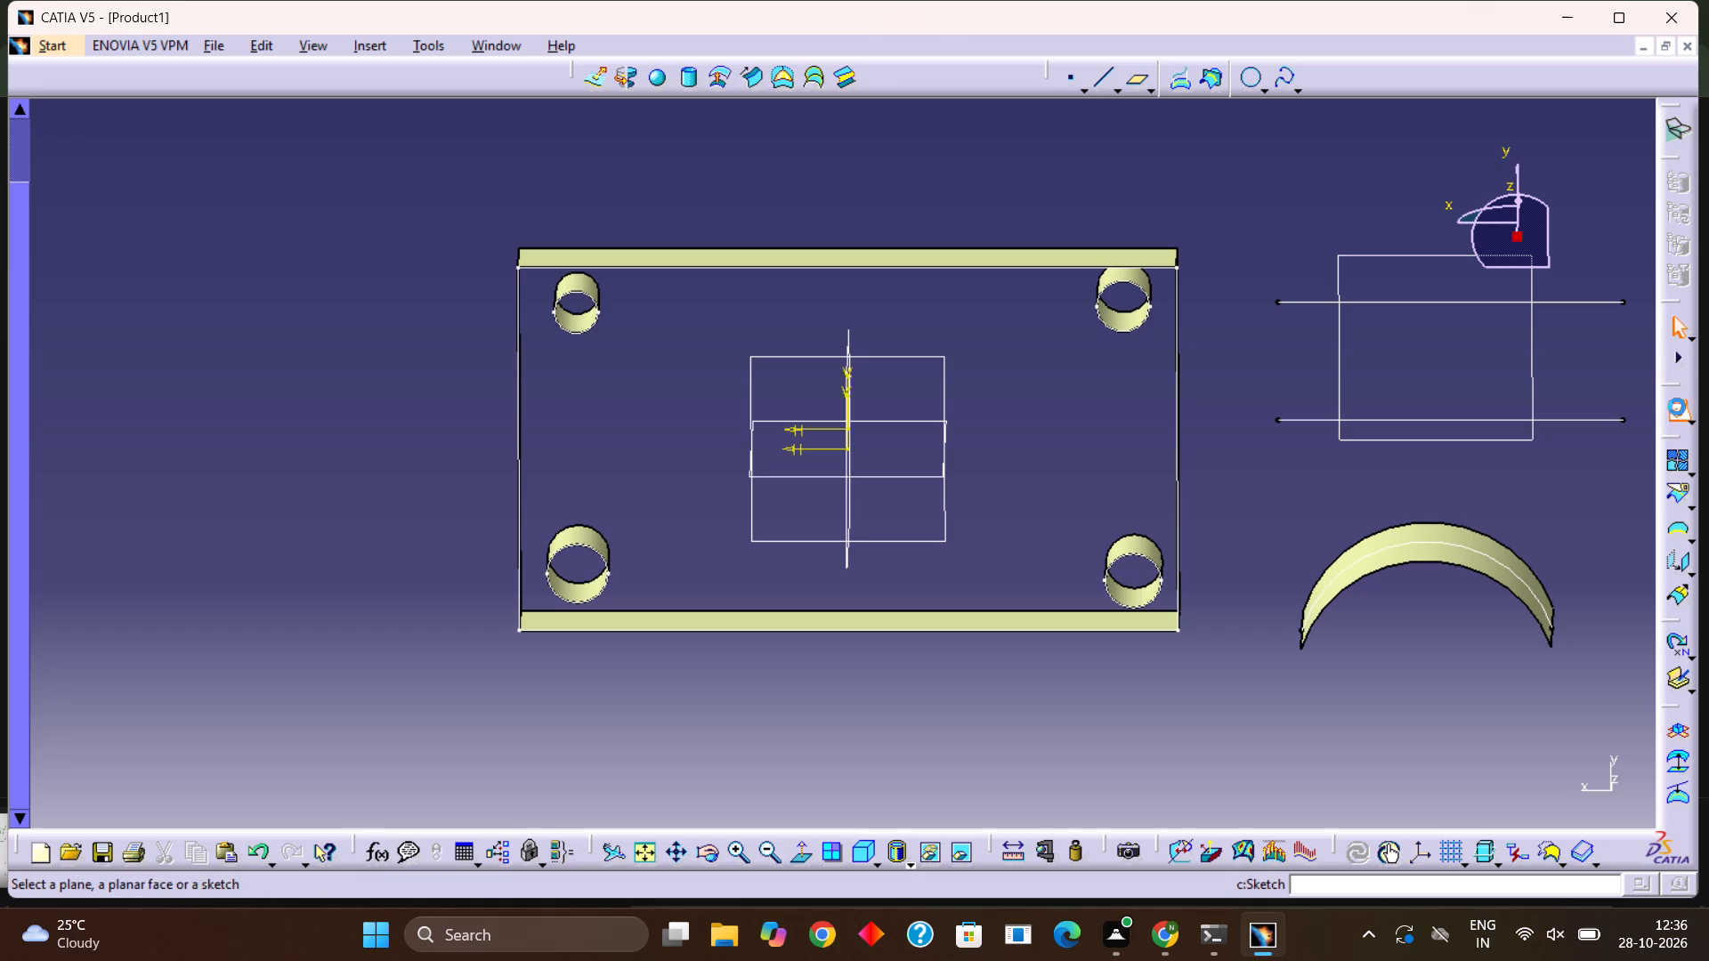
{"action": "left_click", "coordinate": [1408, 561]}
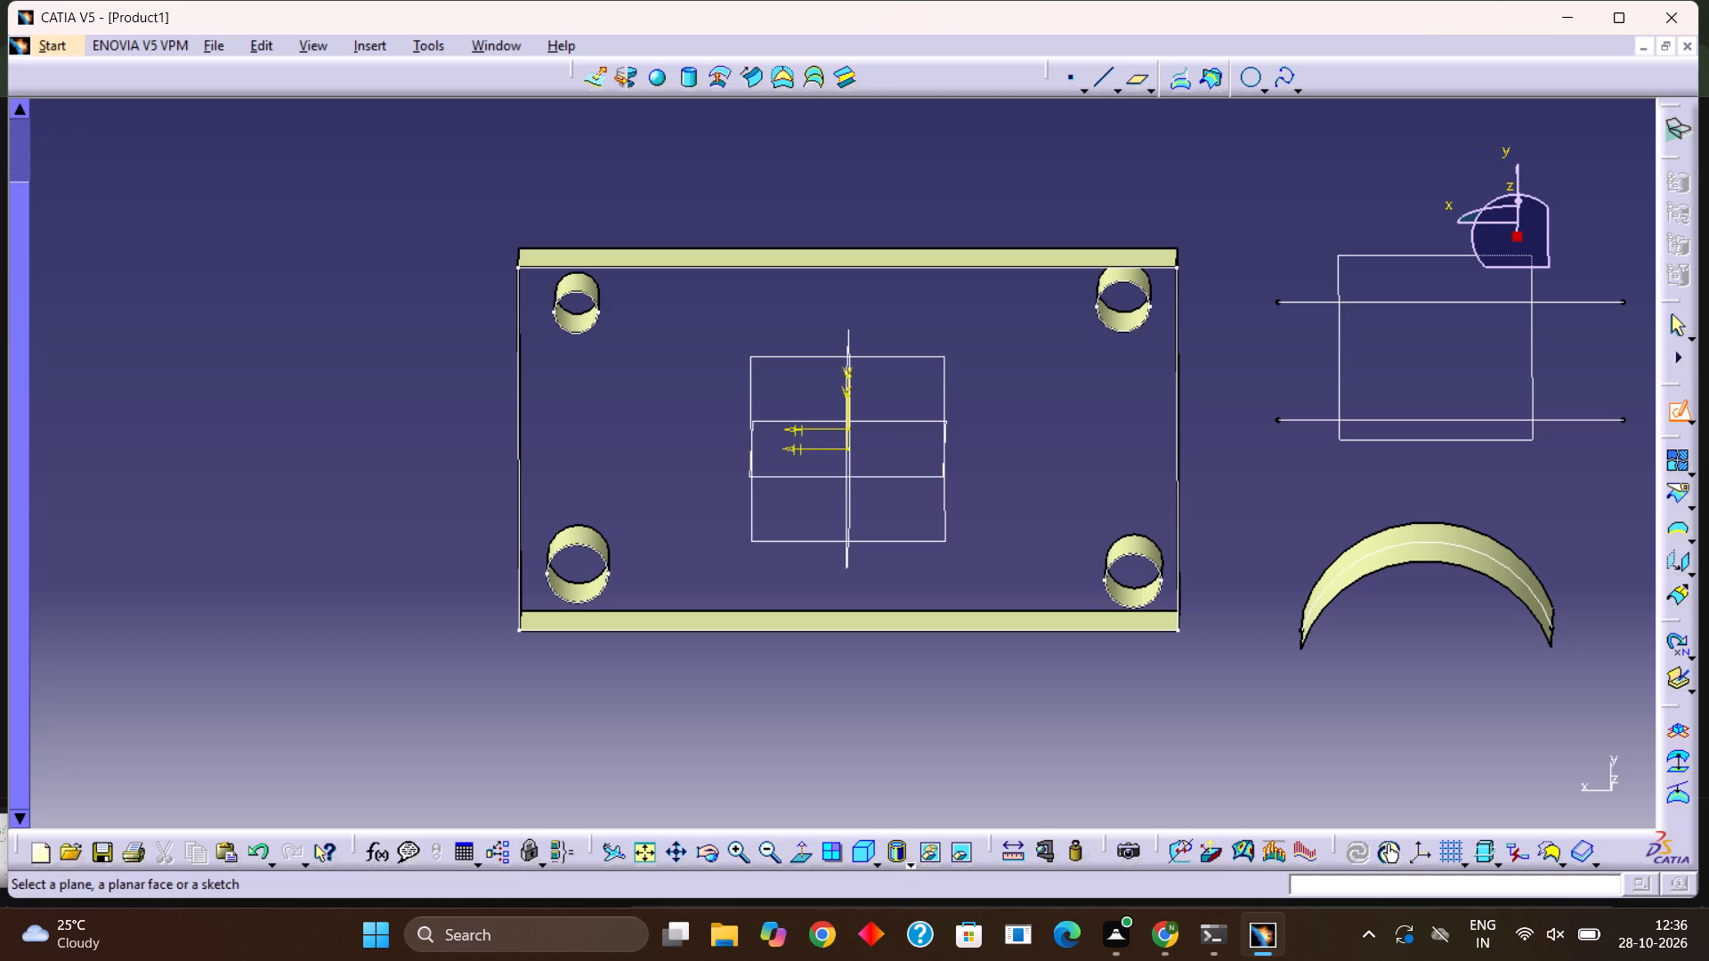
{"action": "left_click", "coordinate": [1394, 570]}
{"action": "left_click", "coordinate": [580, 329]}
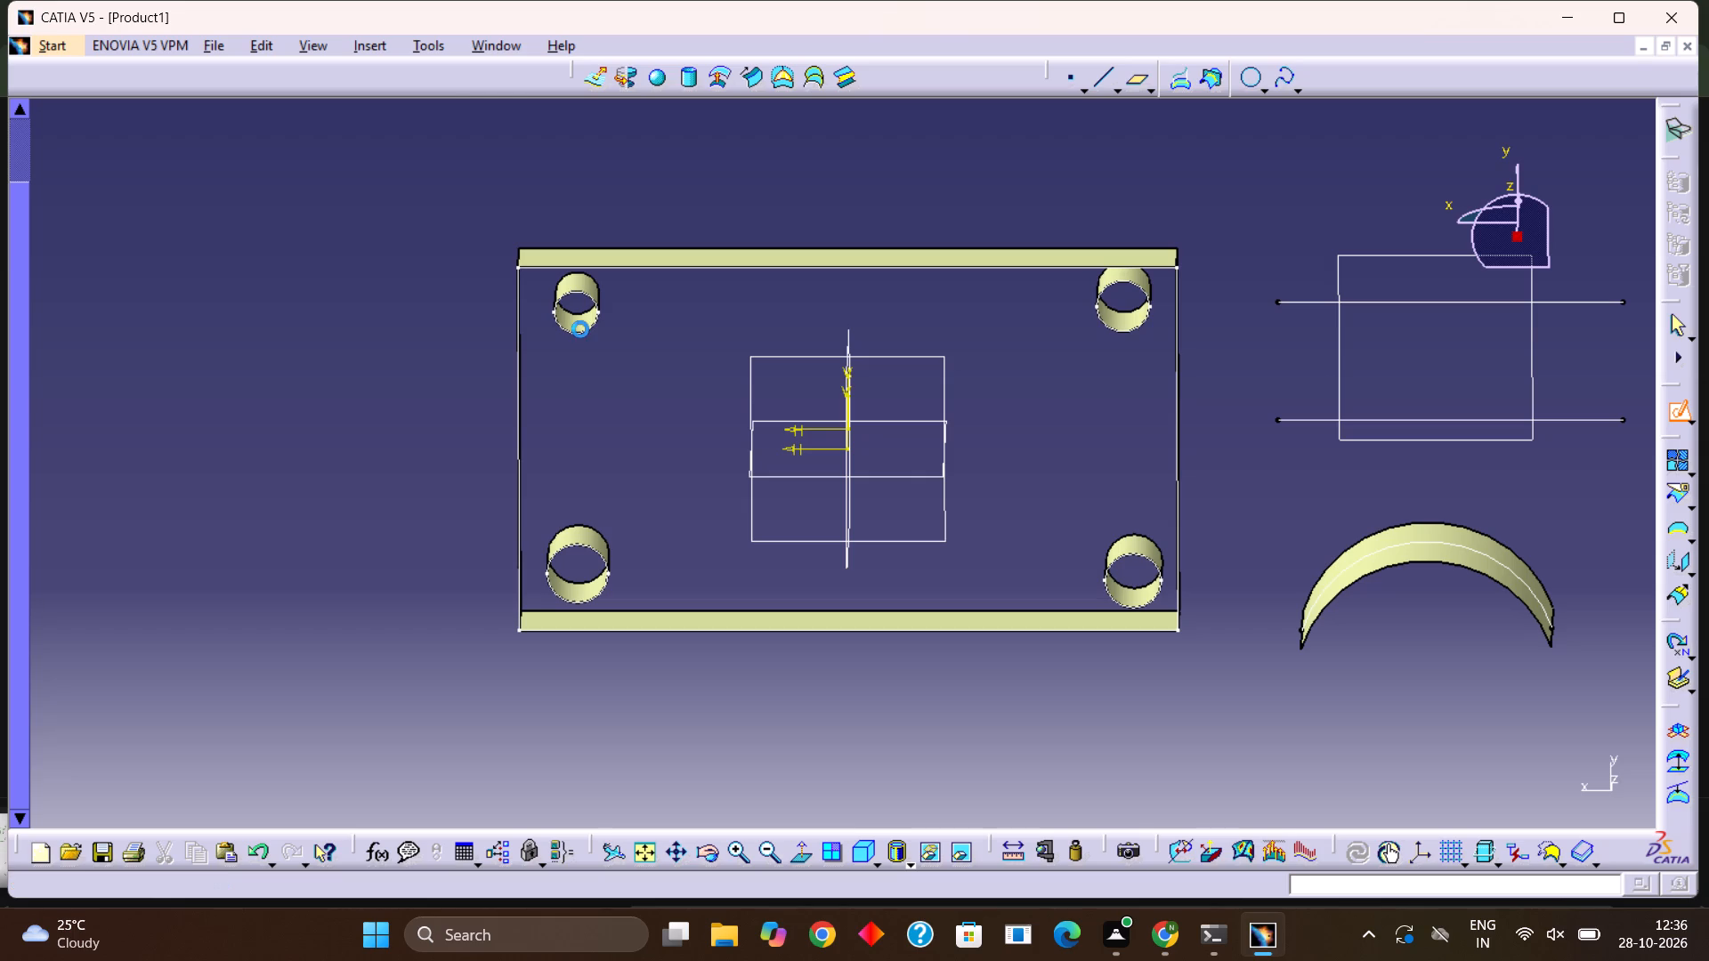
{"action": "scroll", "coordinate": [687, 498], "scroll_direction": "up", "scroll_amount": 1}
{"action": "scroll", "coordinate": [687, 499], "scroll_direction": "down", "scroll_amount": 2}
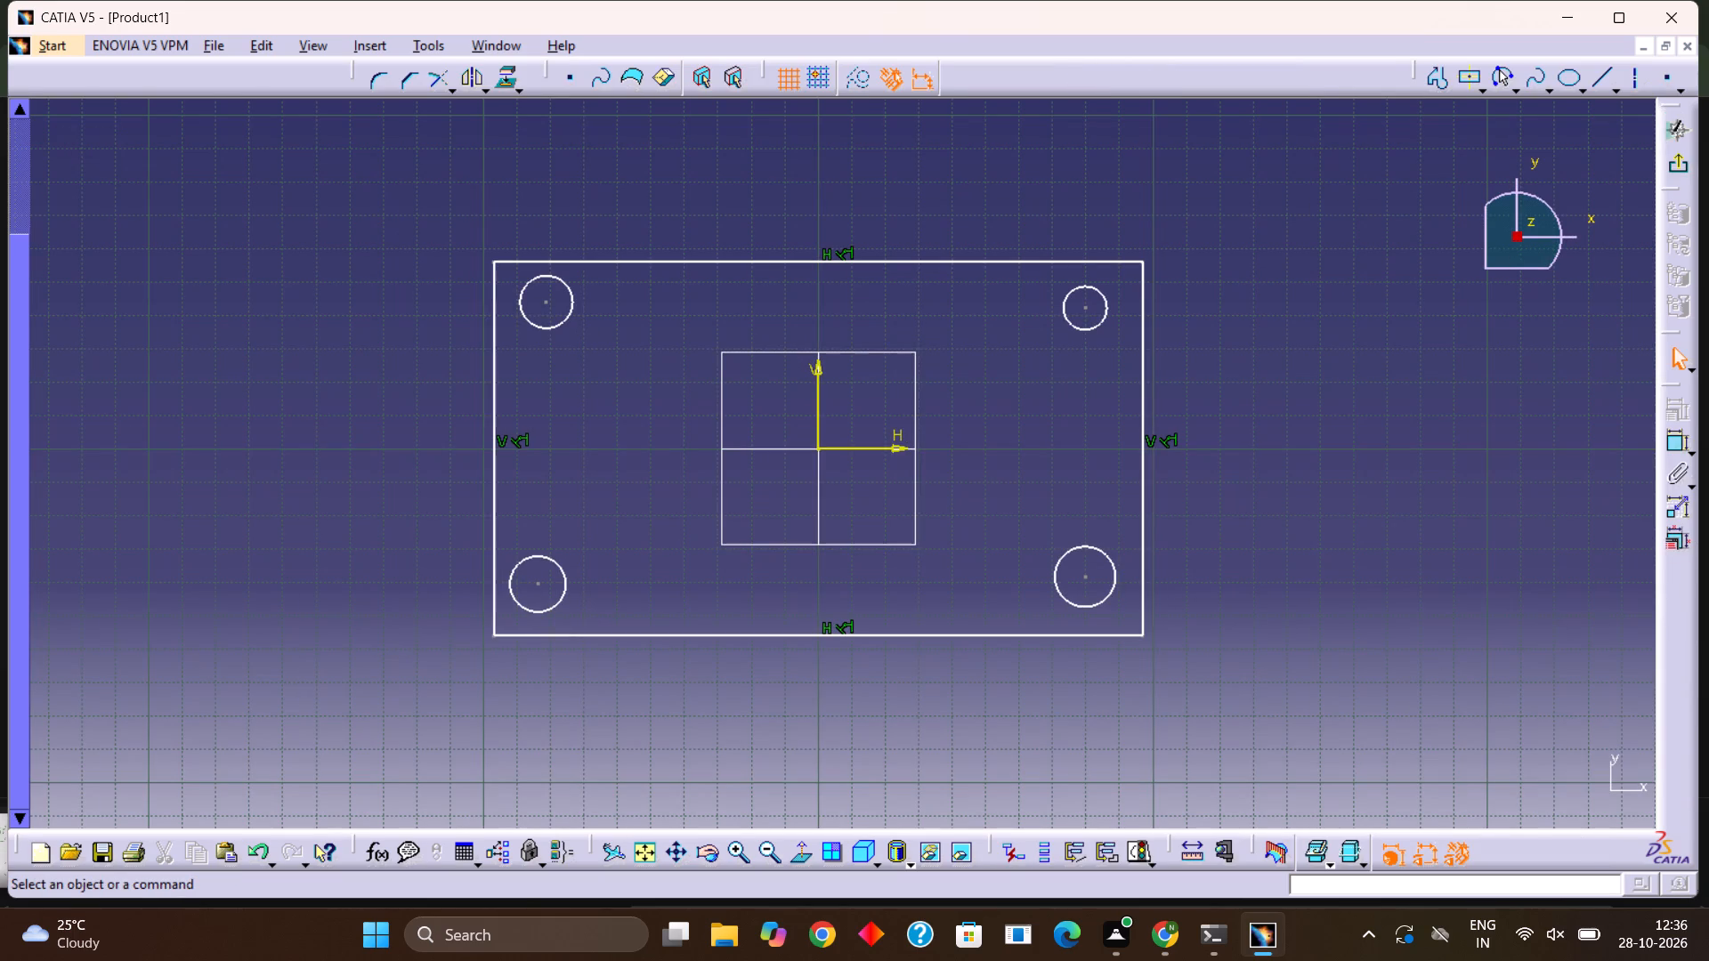
{"action": "middle_click_drag", "start_coordinate": [687, 500], "coordinate": [729, 554]}
{"action": "right_click_drag", "start_coordinate": [687, 500], "coordinate": [729, 554]}
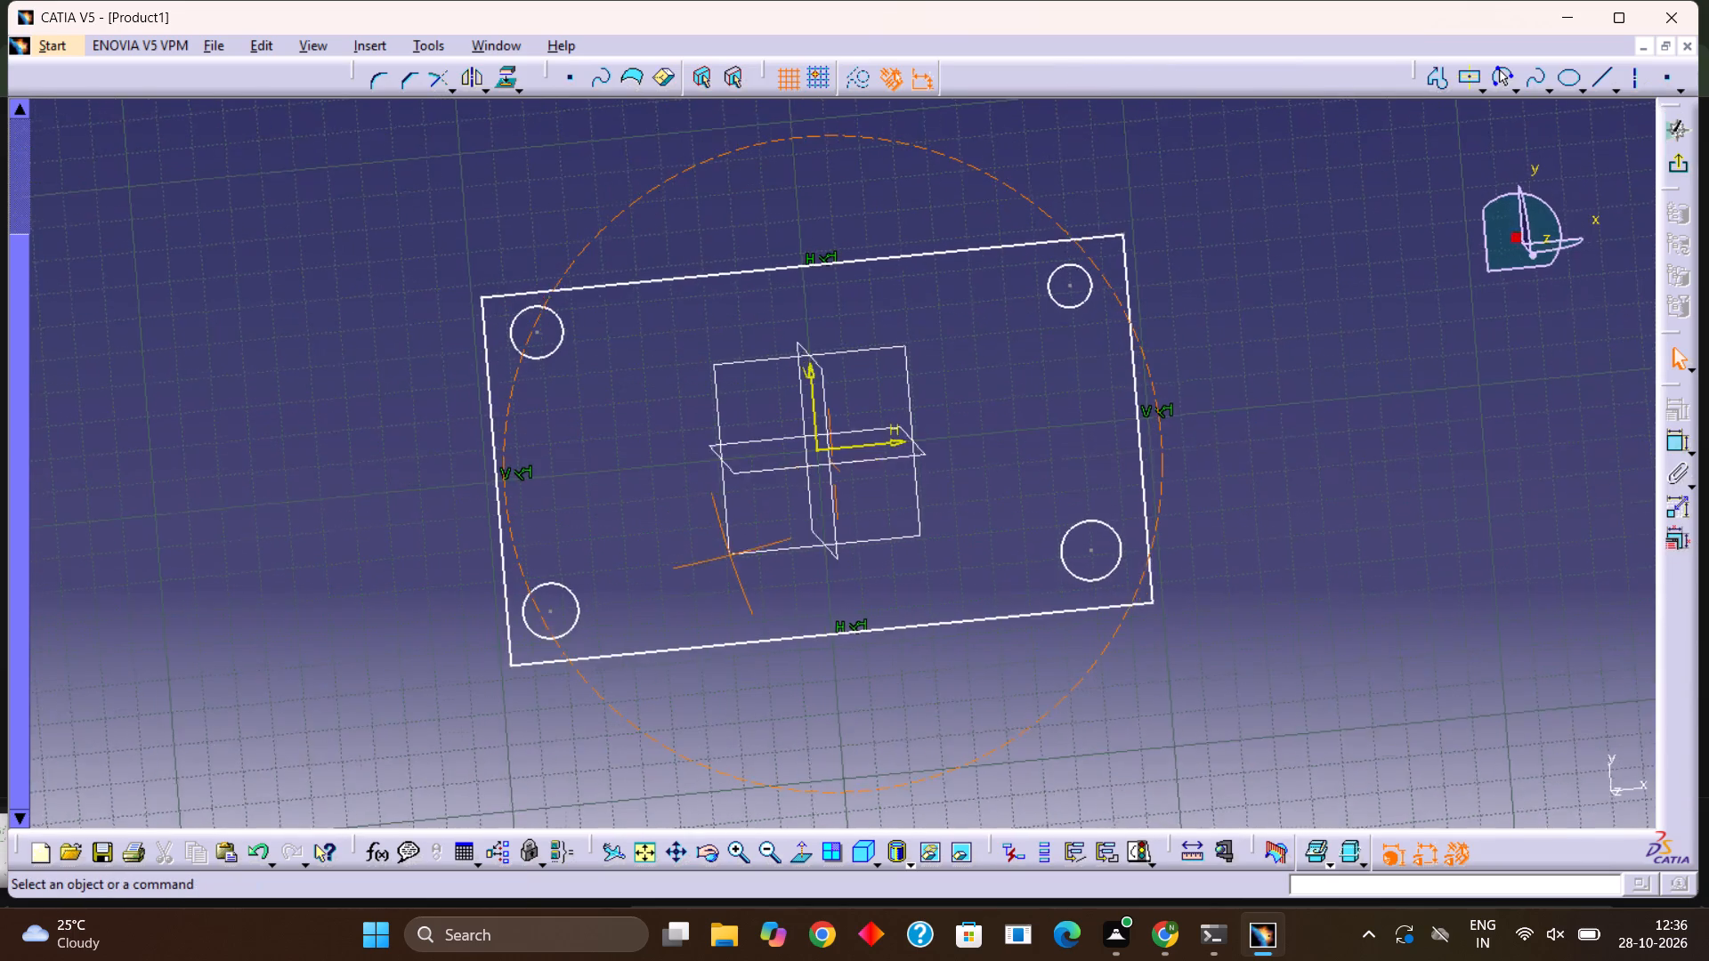
{"action": "middle_click_drag", "start_coordinate": [729, 554], "coordinate": [676, 512]}
{"action": "right_click_drag", "start_coordinate": [729, 554], "coordinate": [674, 511]}
{"action": "middle_click_drag", "start_coordinate": [674, 512], "coordinate": [668, 527], "text": "ctrl"}
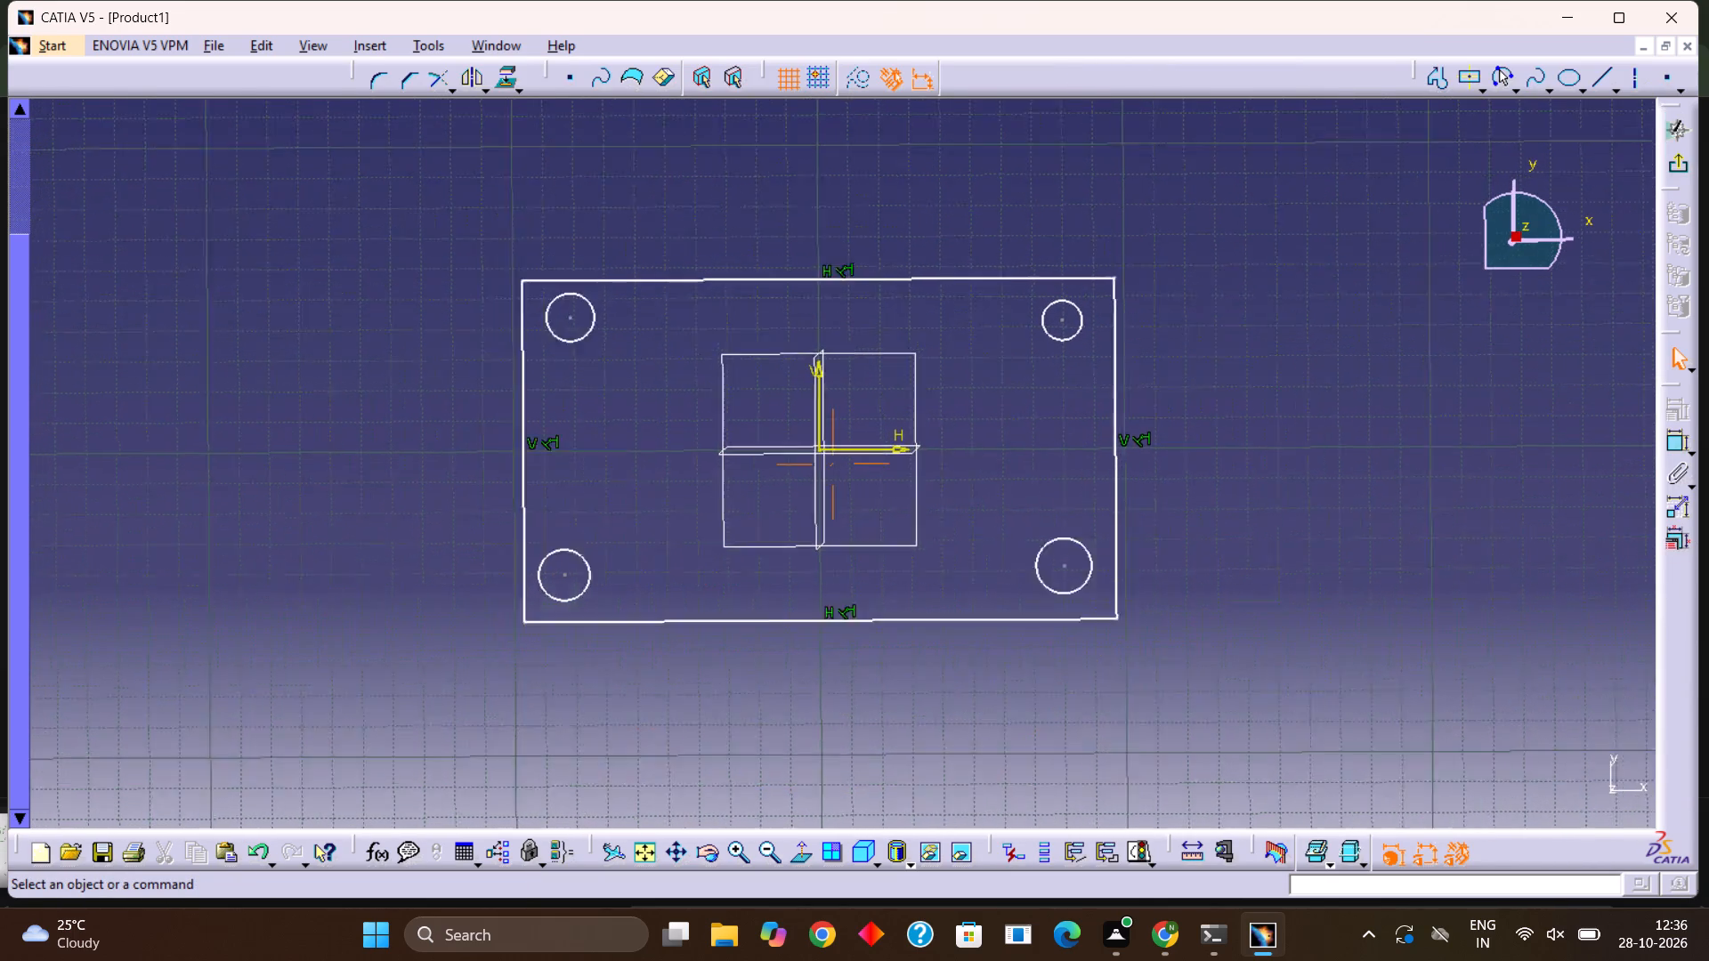
{"action": "middle_click_drag", "start_coordinate": [668, 527], "coordinate": [666, 627], "text": "ctrl"}
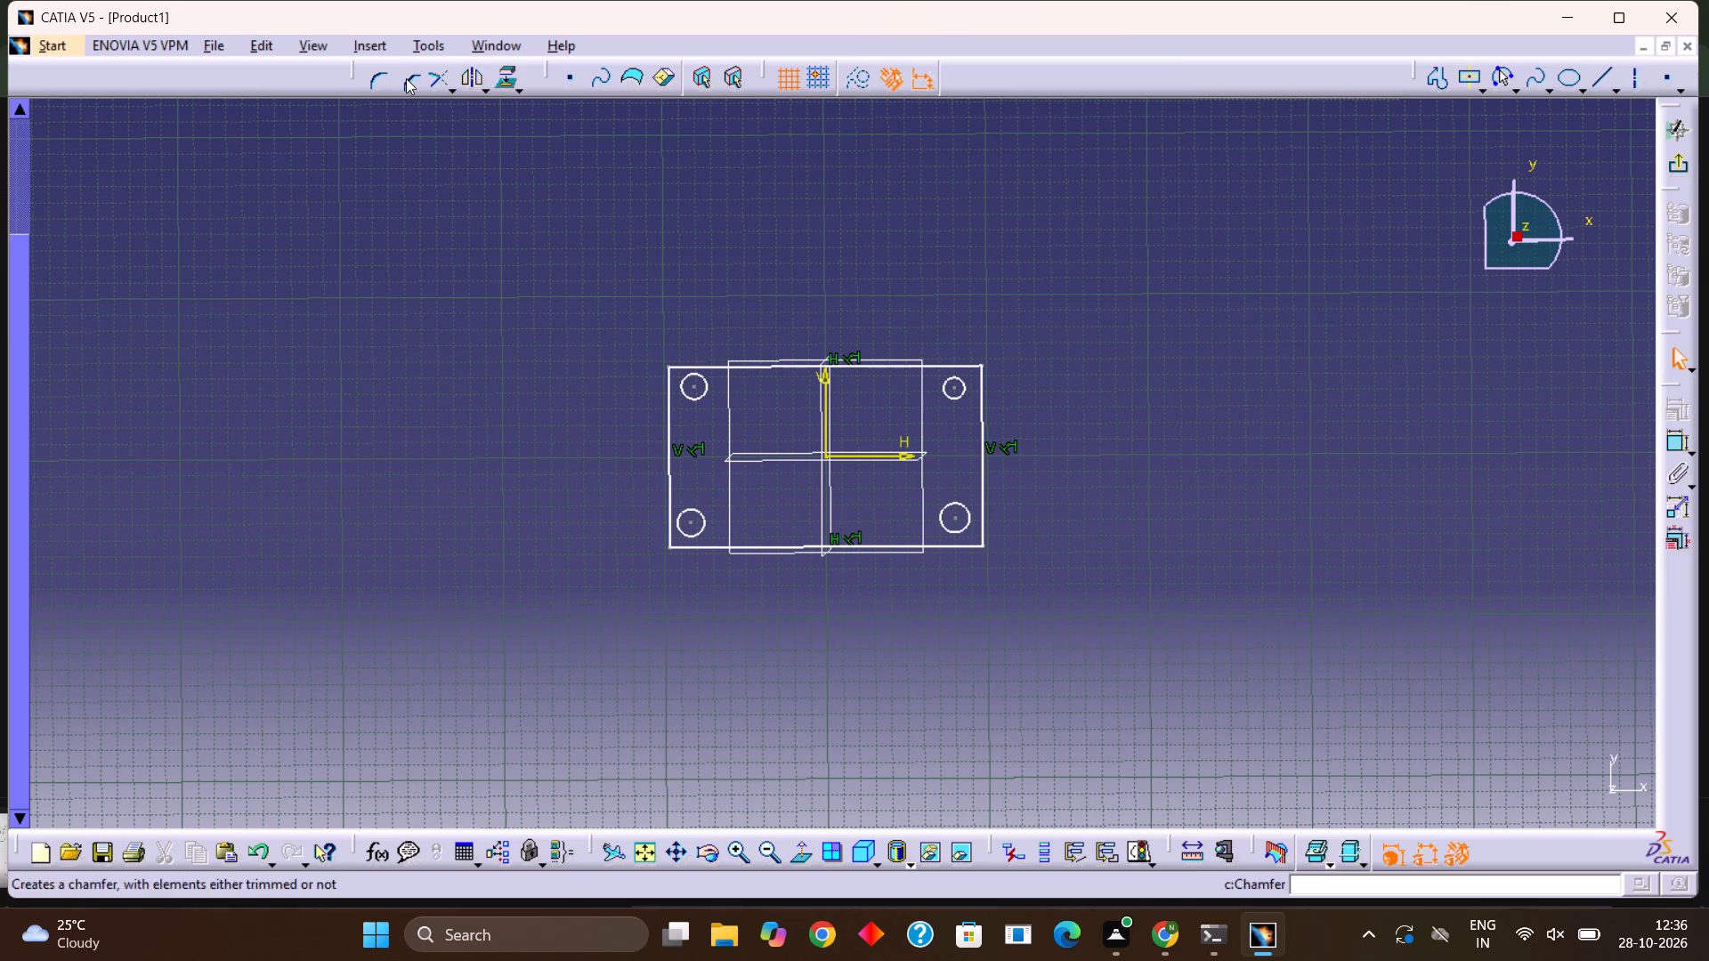
{"action": "left_click", "coordinate": [1502, 80]}
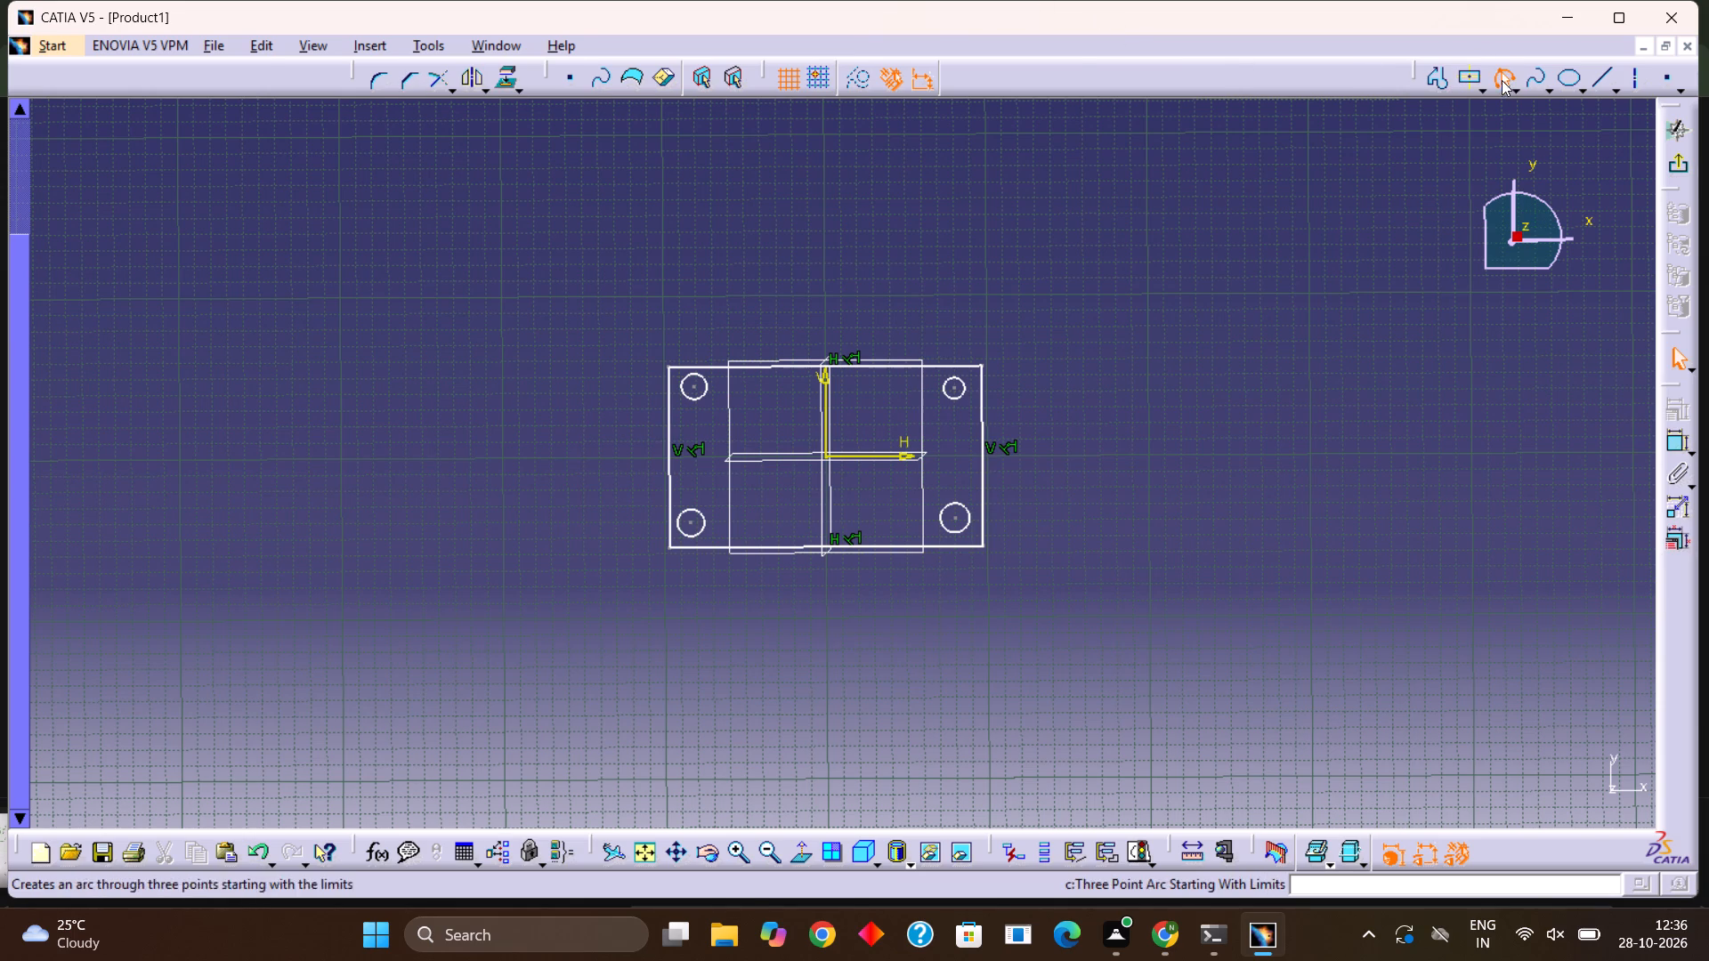
{"action": "left_click", "coordinate": [309, 558]}
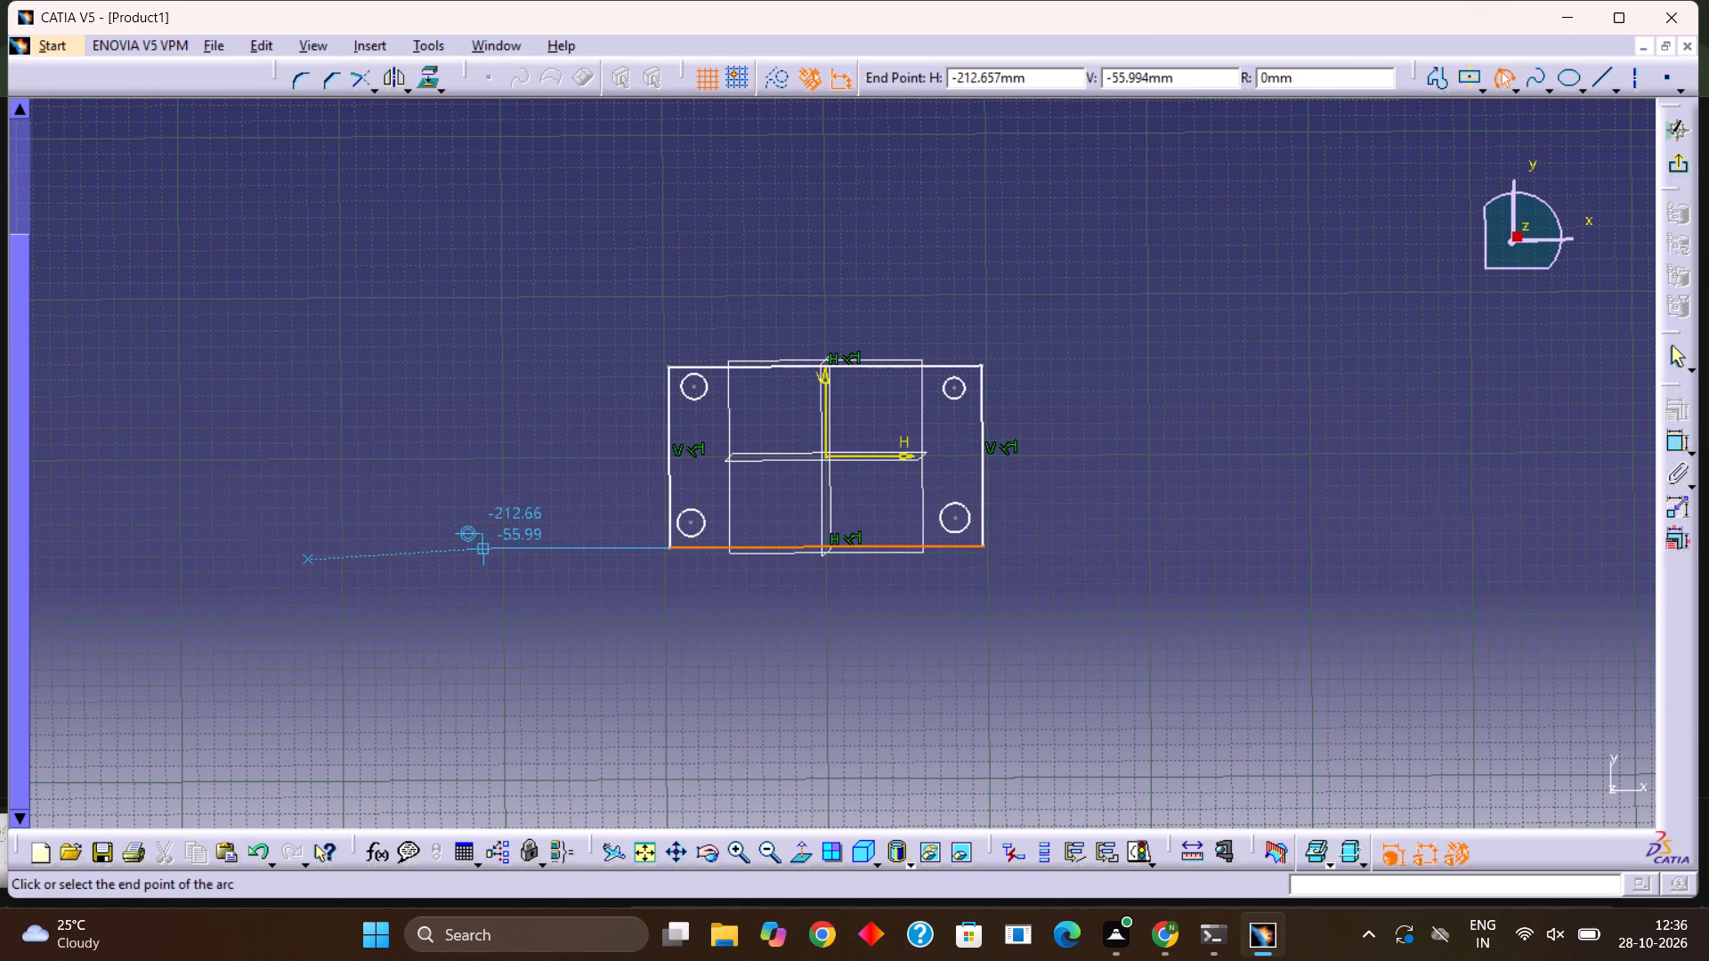
{"action": "left_click", "coordinate": [508, 557]}
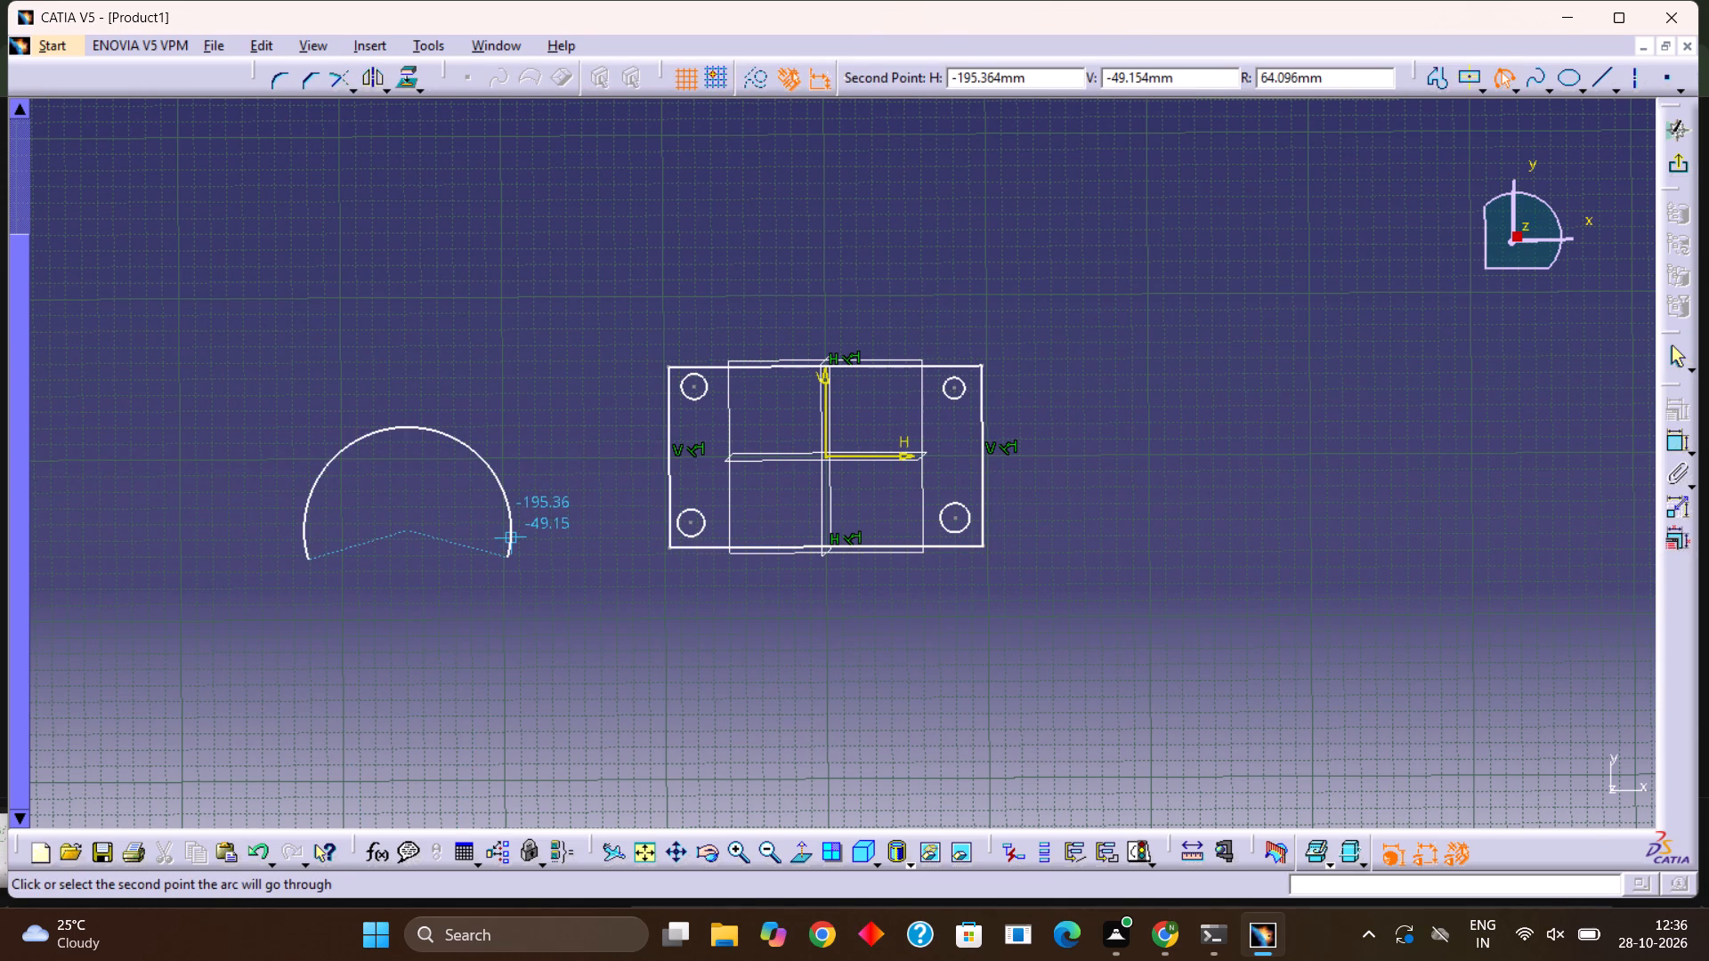
{"action": "left_click", "coordinate": [512, 537]}
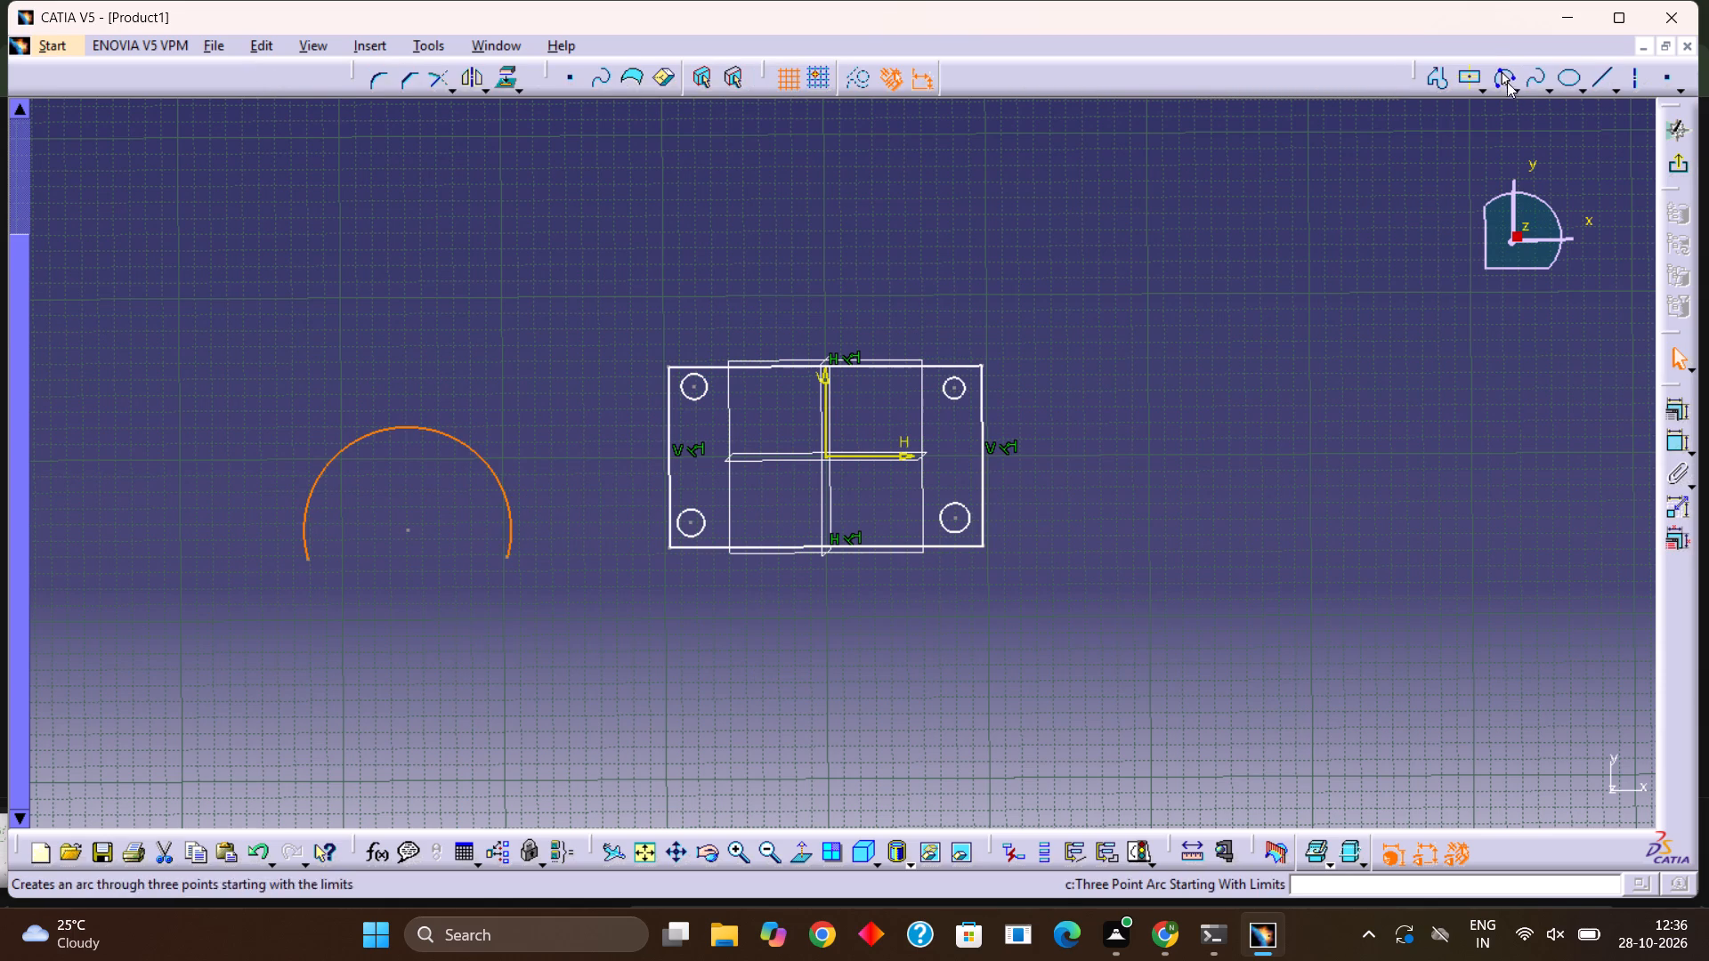
Draw a second arc beyond the plate's +H side, both ends level with the plate's -V edge at about V -56 mm, and finish the sketch.
{"action": "left_click", "coordinate": [1503, 77]}
{"action": "left_click", "coordinate": [1125, 541]}
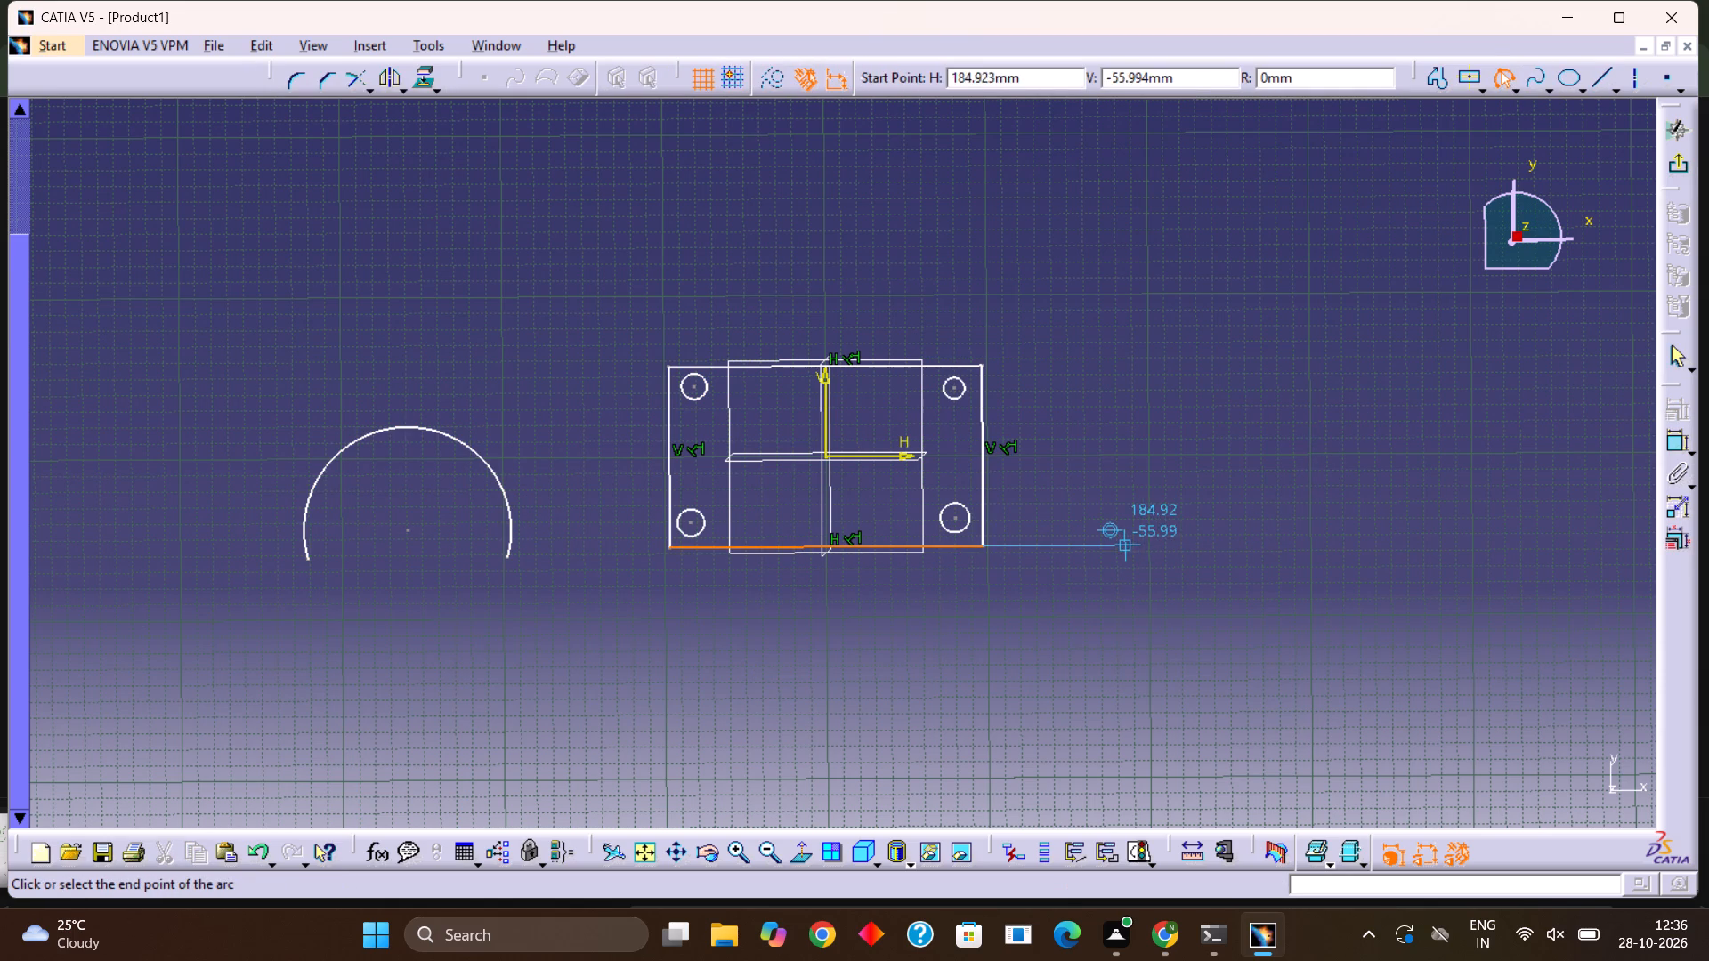
{"action": "left_click", "coordinate": [1372, 549]}
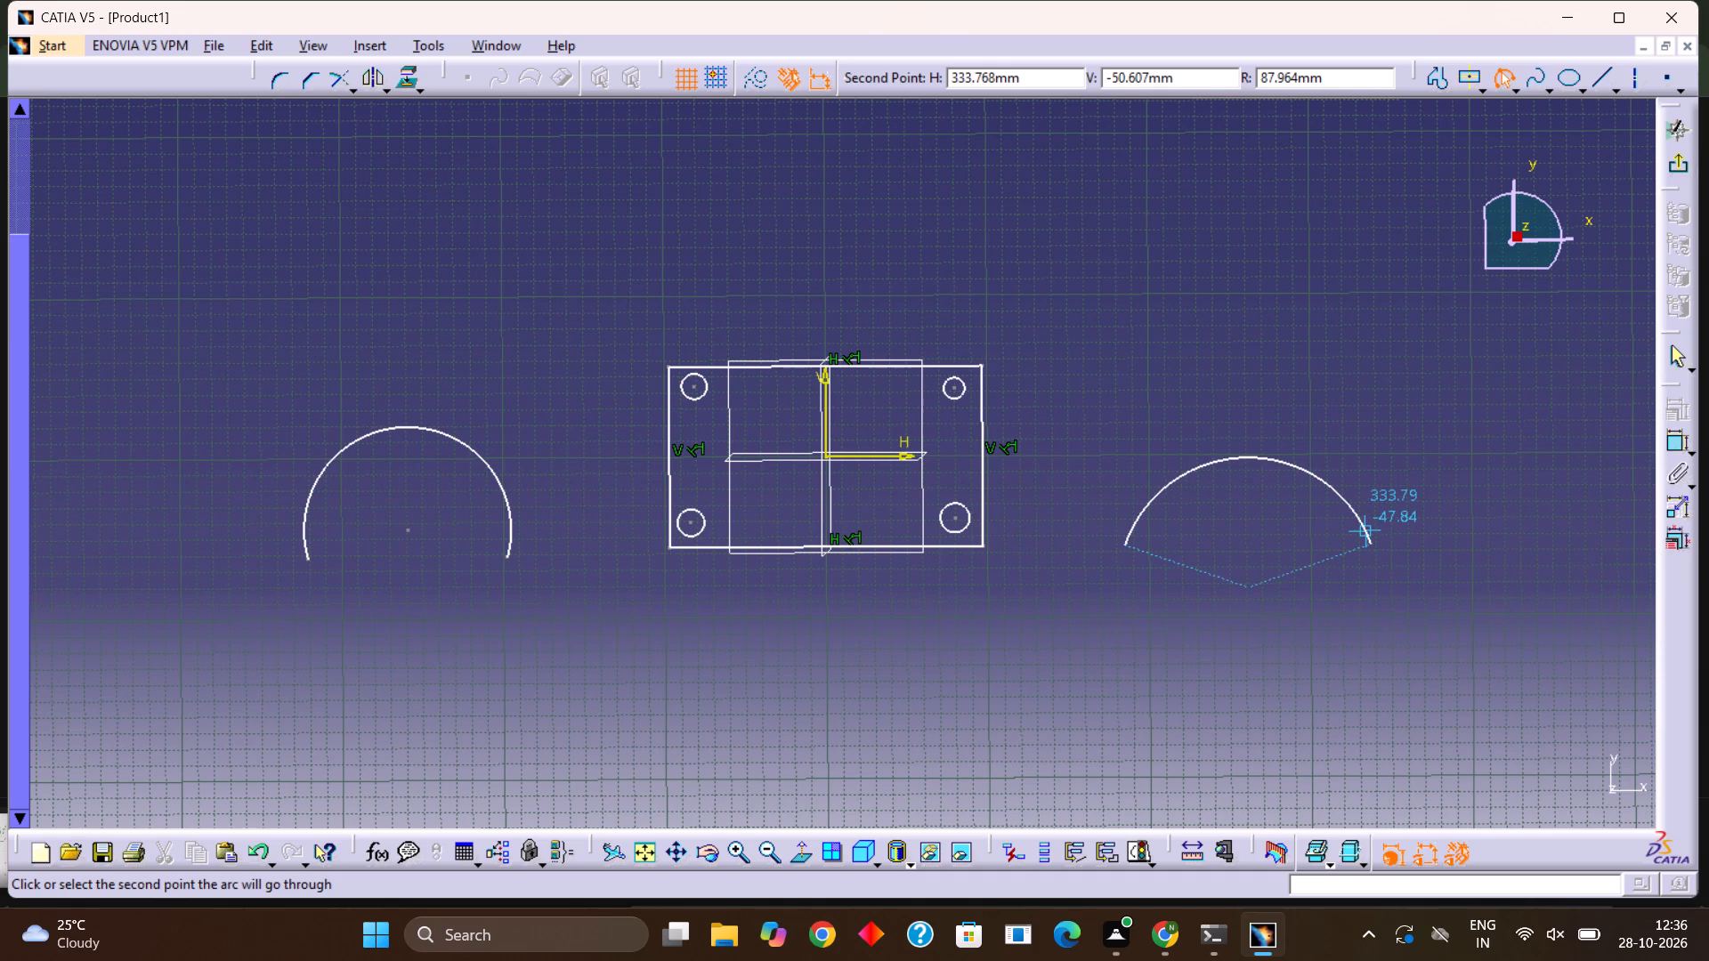
{"action": "left_click", "coordinate": [1364, 519]}
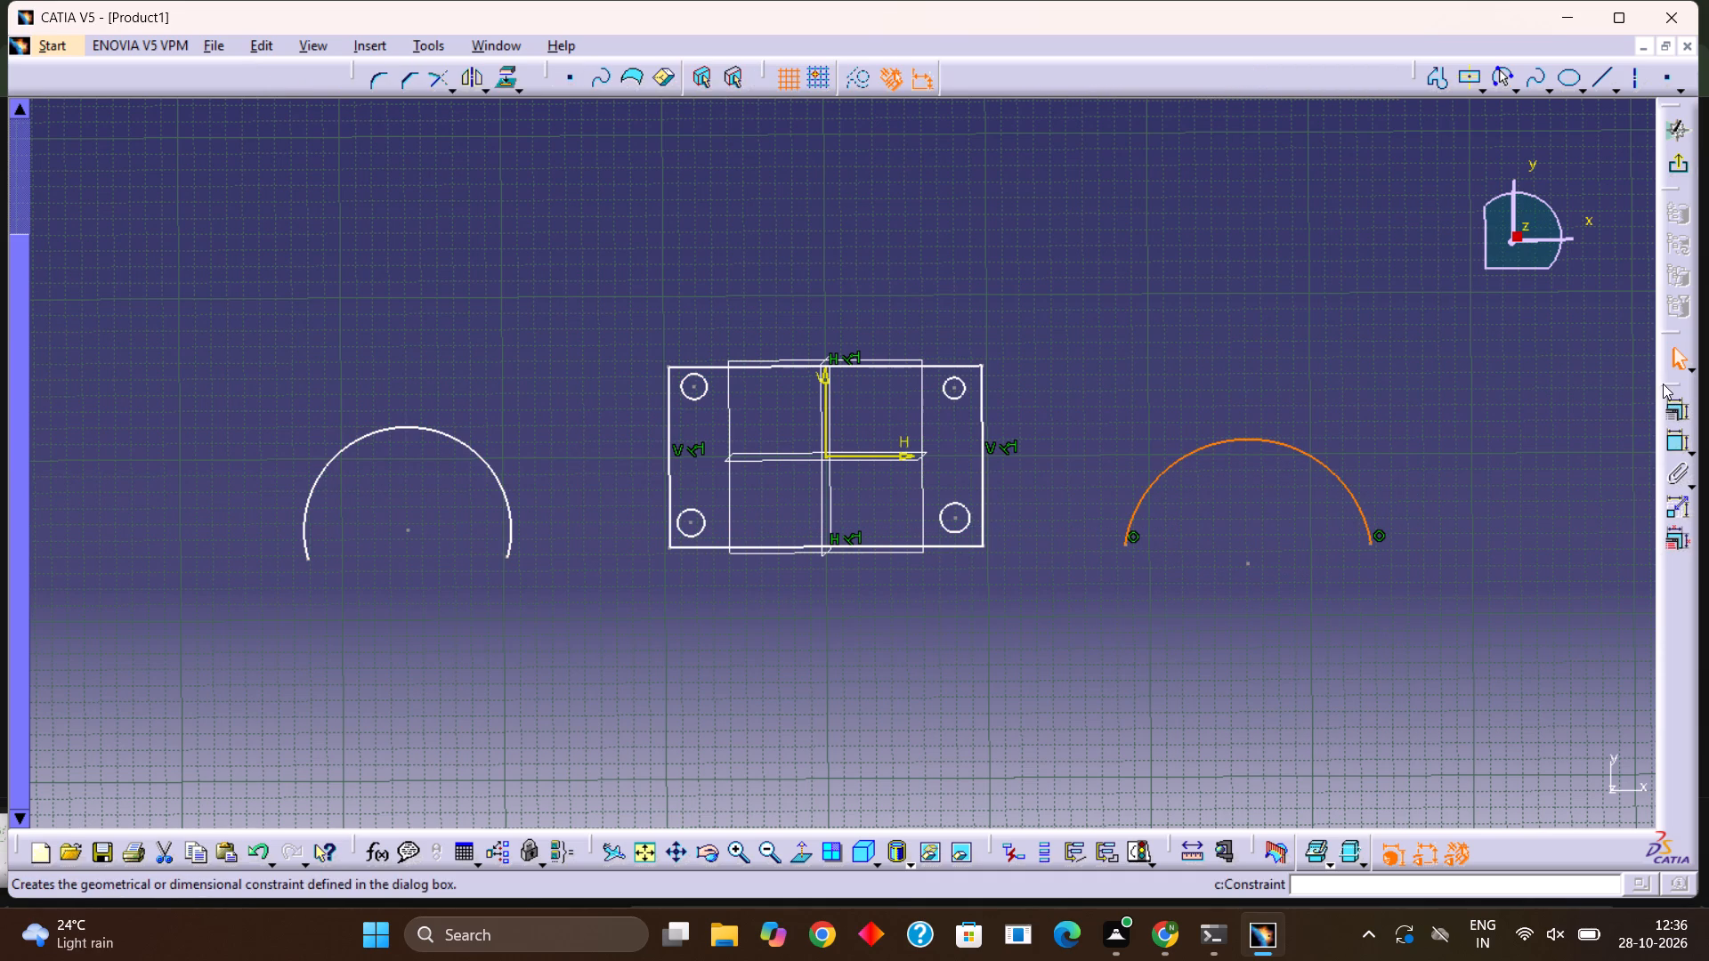
{"action": "left_click", "coordinate": [1692, 166]}
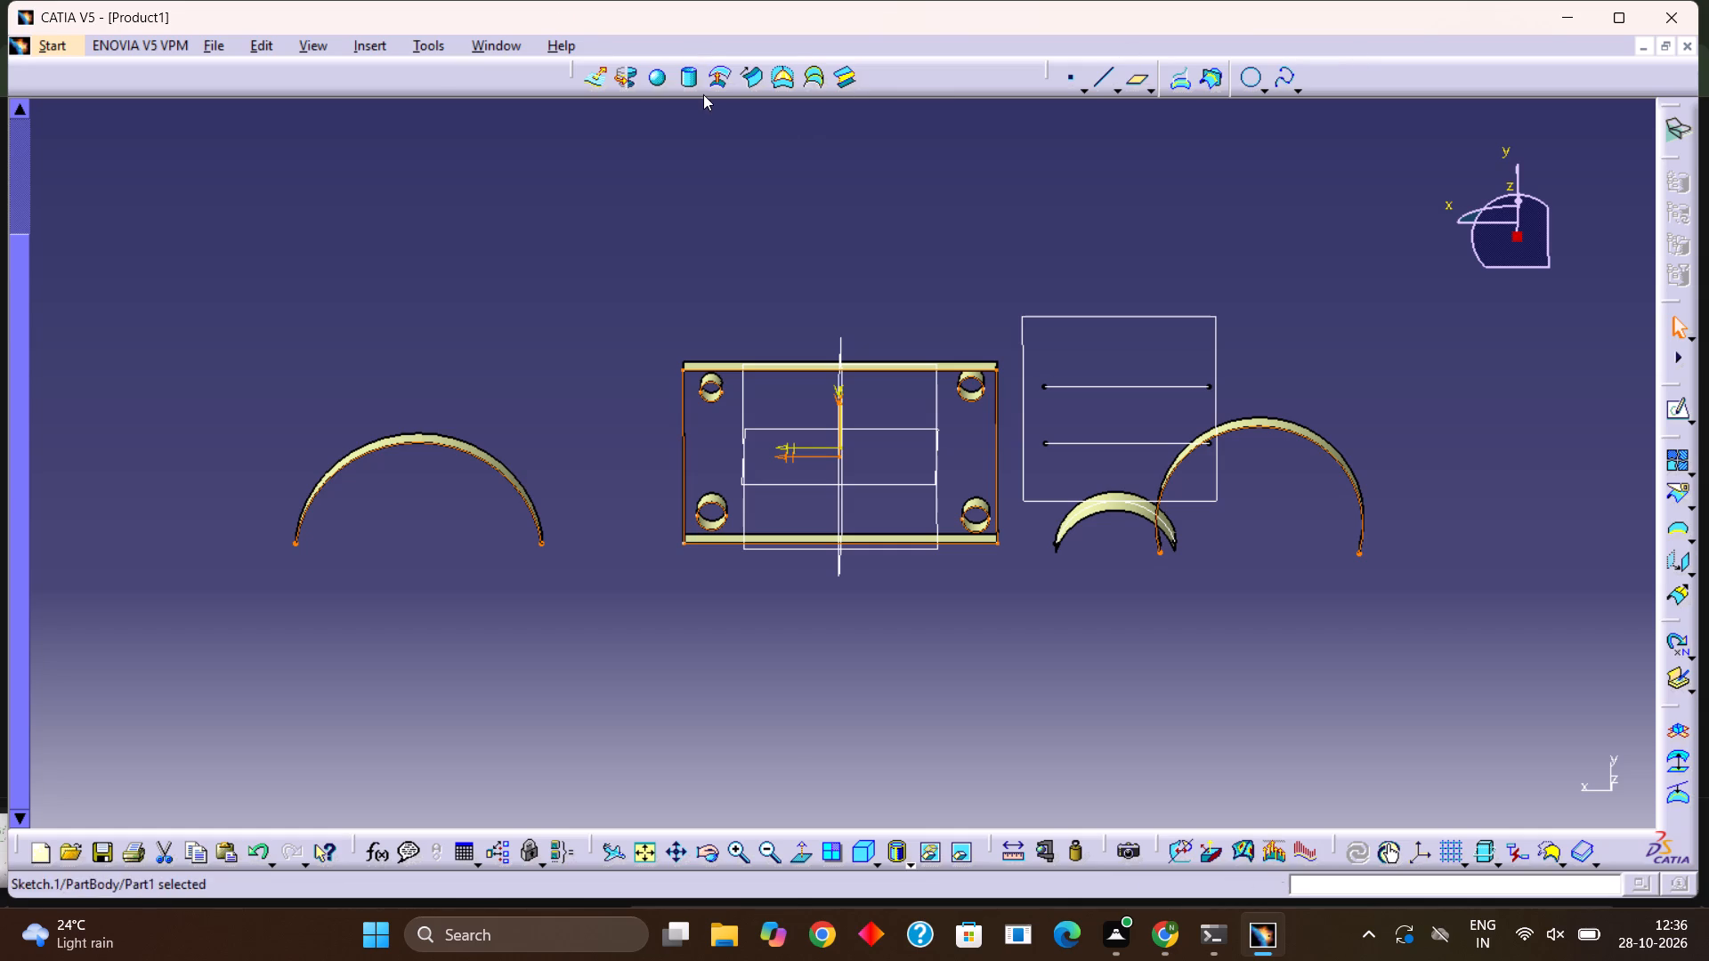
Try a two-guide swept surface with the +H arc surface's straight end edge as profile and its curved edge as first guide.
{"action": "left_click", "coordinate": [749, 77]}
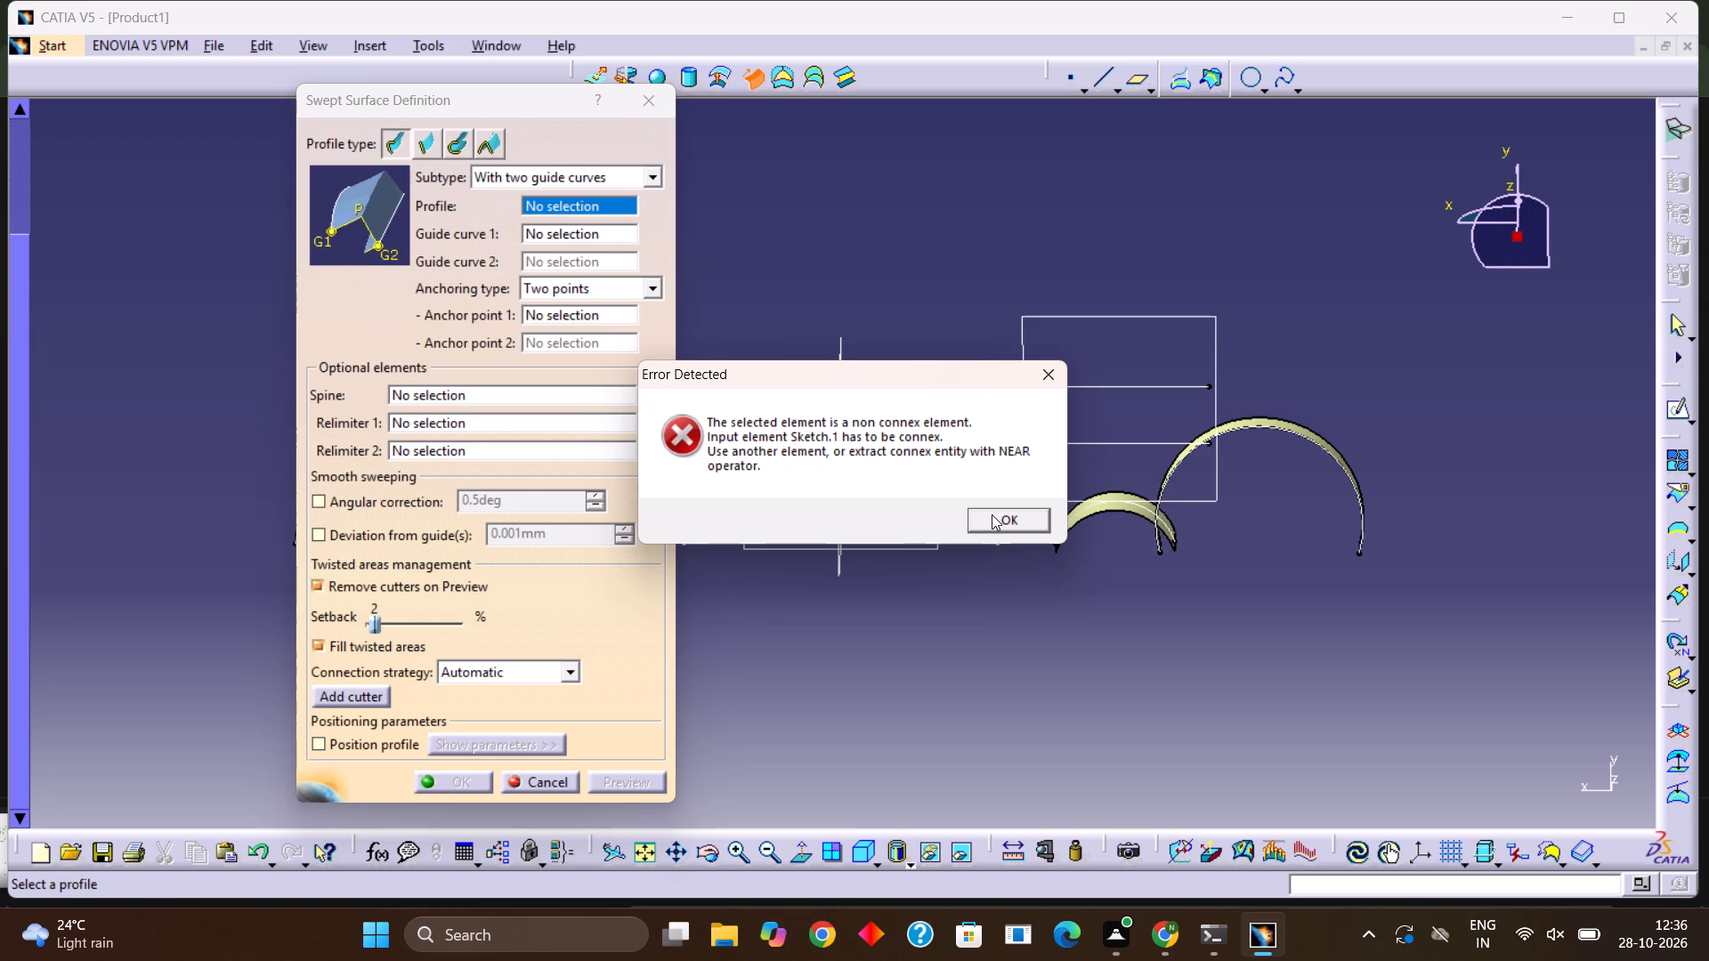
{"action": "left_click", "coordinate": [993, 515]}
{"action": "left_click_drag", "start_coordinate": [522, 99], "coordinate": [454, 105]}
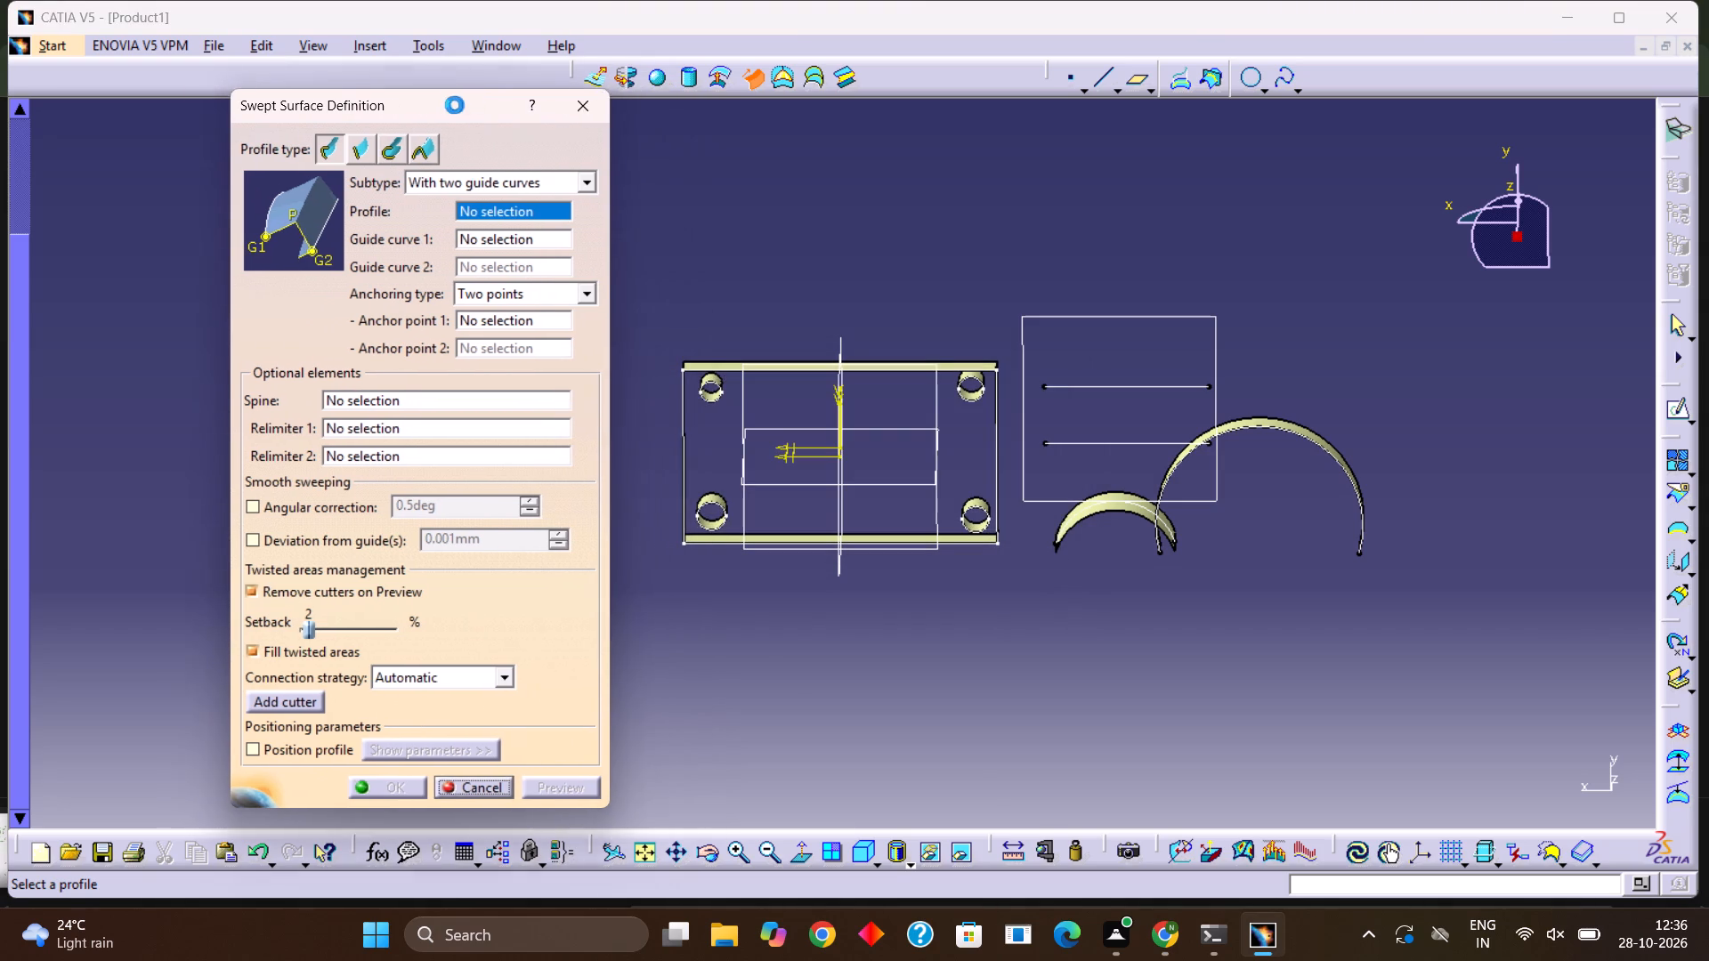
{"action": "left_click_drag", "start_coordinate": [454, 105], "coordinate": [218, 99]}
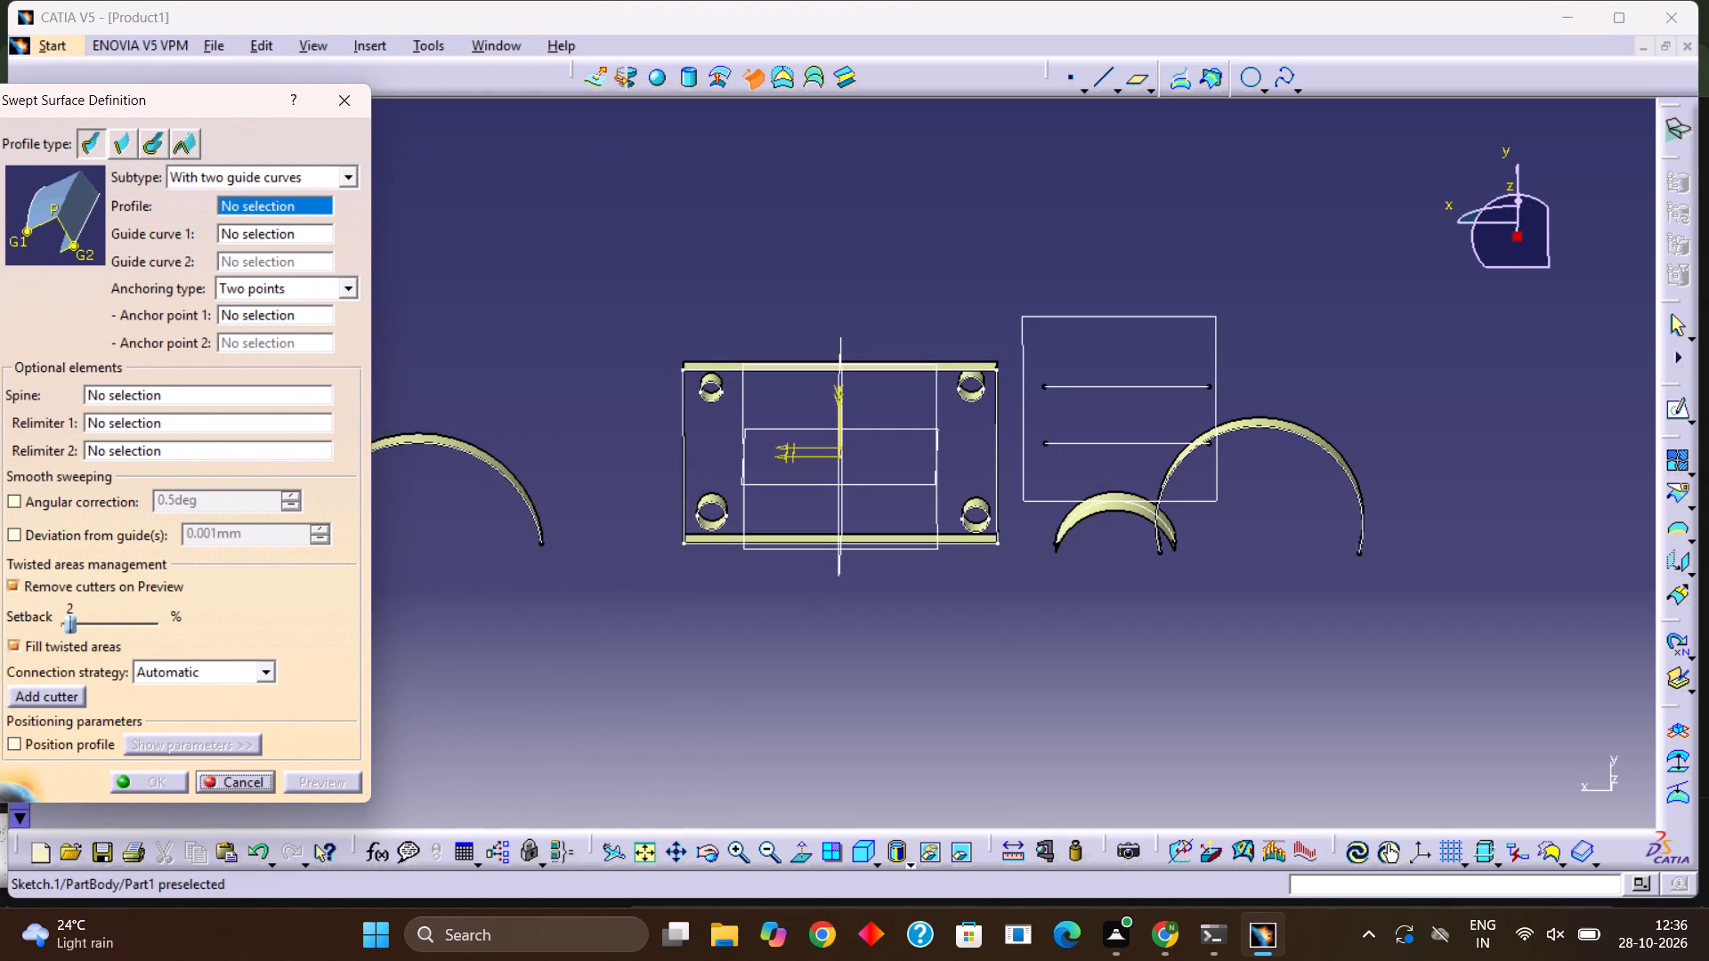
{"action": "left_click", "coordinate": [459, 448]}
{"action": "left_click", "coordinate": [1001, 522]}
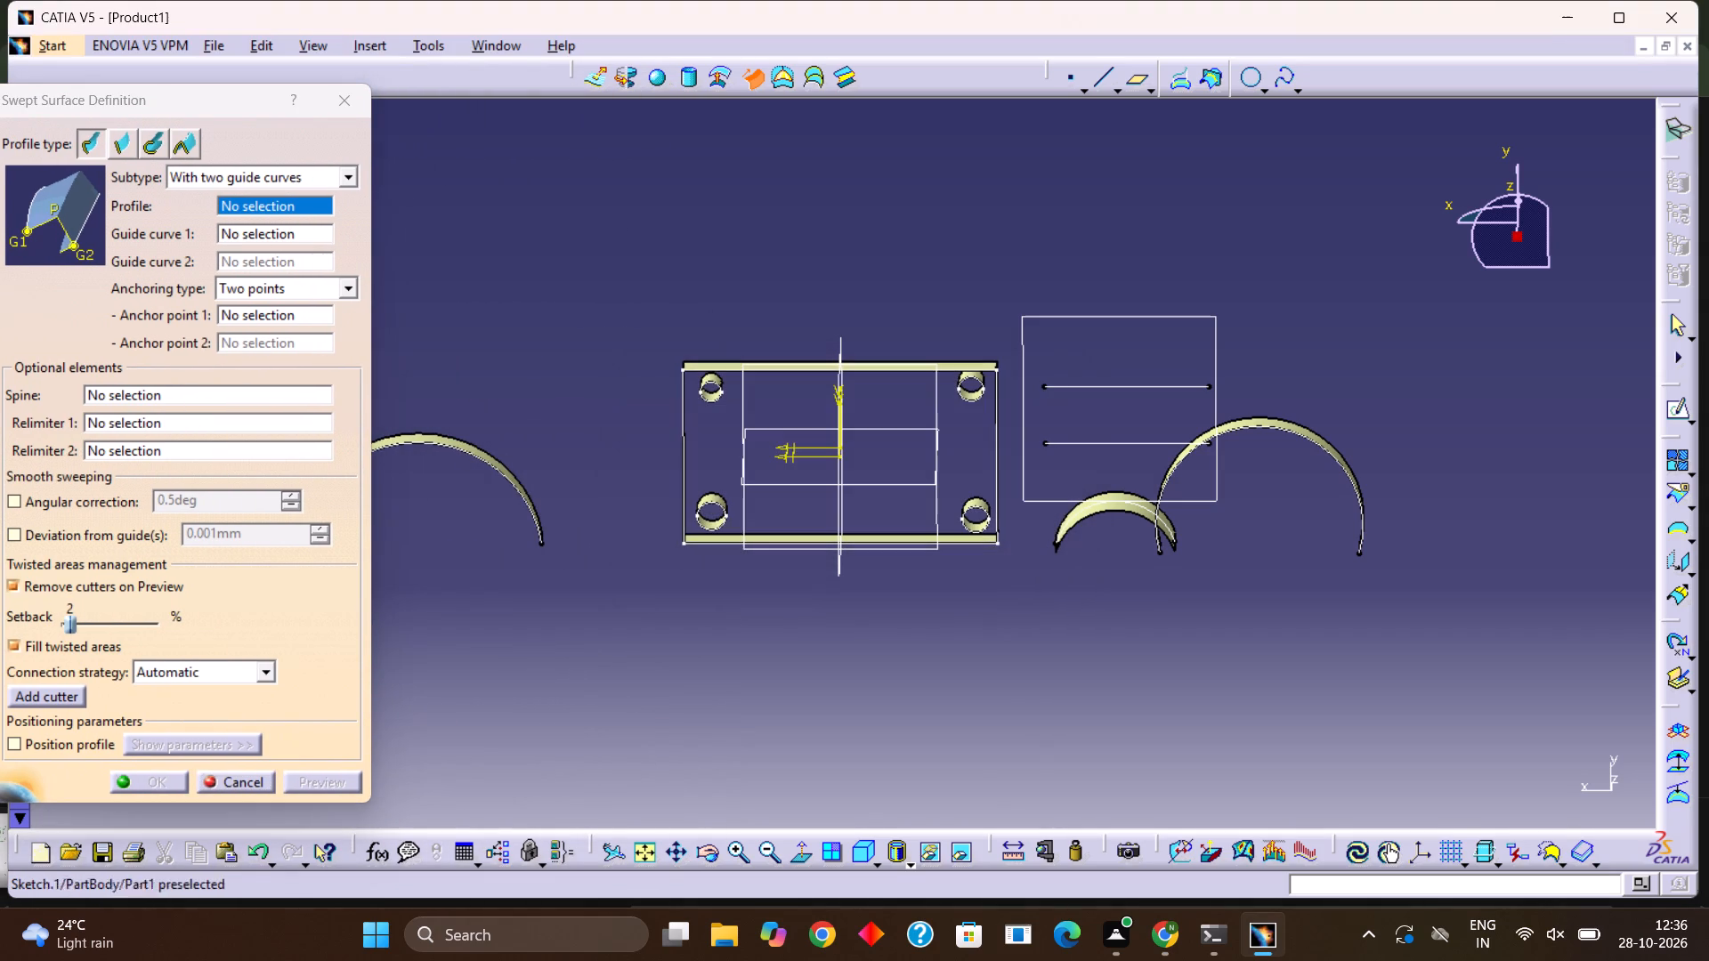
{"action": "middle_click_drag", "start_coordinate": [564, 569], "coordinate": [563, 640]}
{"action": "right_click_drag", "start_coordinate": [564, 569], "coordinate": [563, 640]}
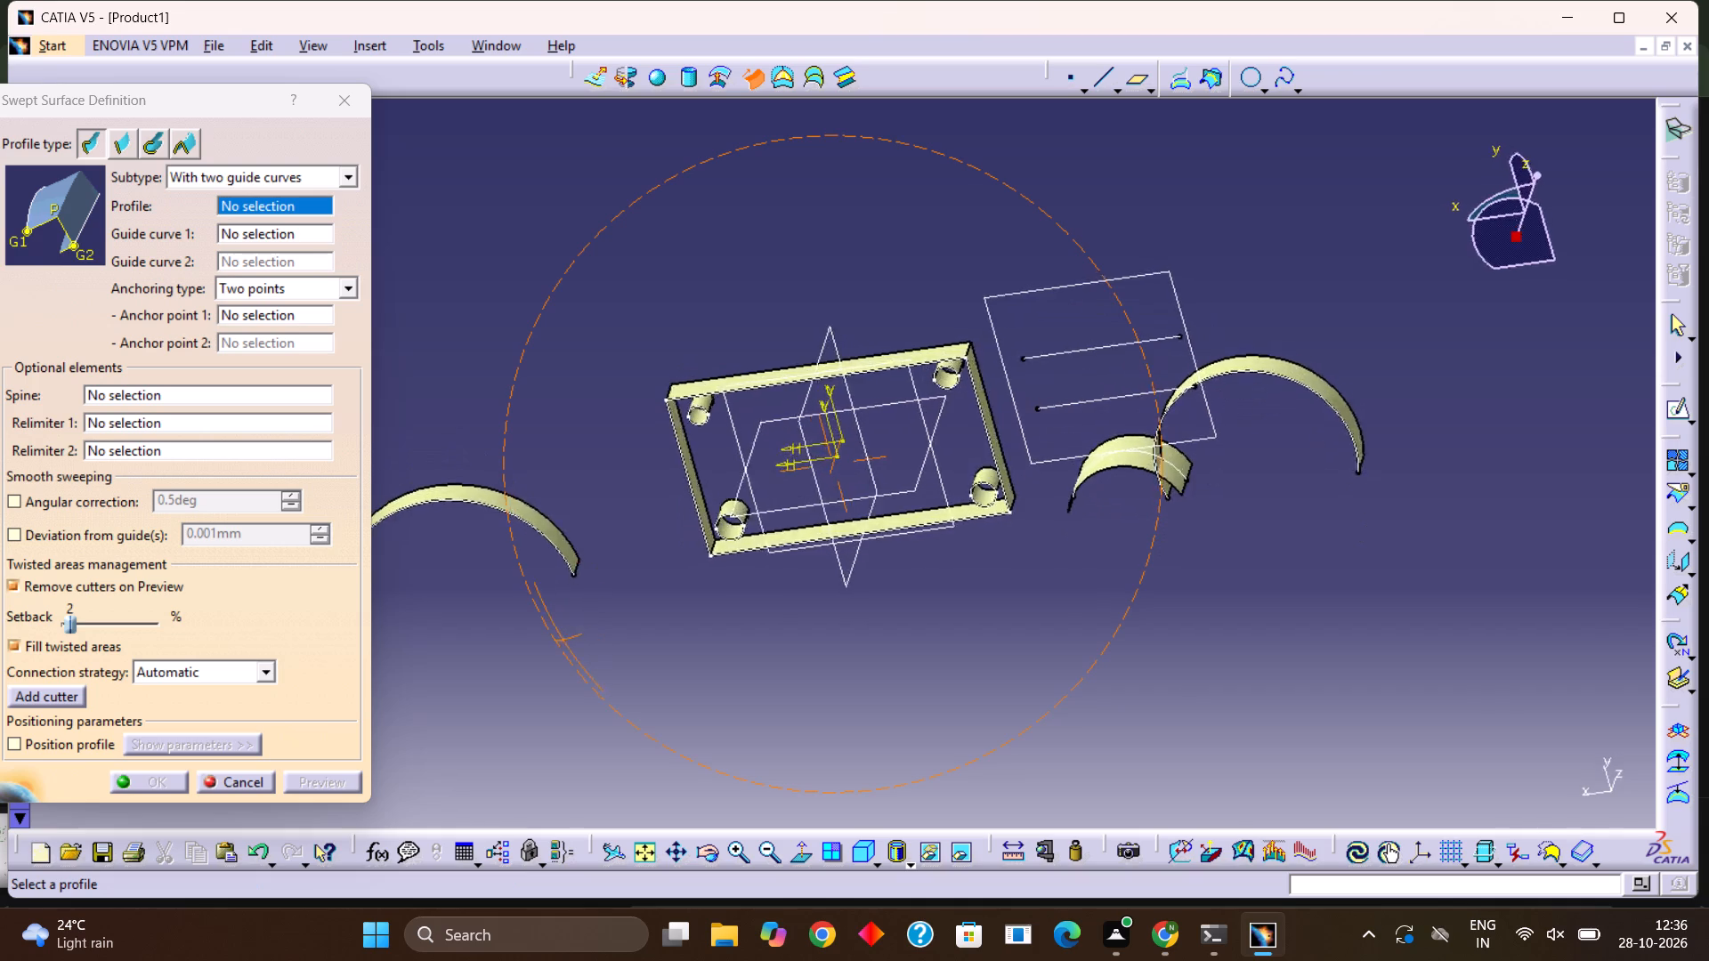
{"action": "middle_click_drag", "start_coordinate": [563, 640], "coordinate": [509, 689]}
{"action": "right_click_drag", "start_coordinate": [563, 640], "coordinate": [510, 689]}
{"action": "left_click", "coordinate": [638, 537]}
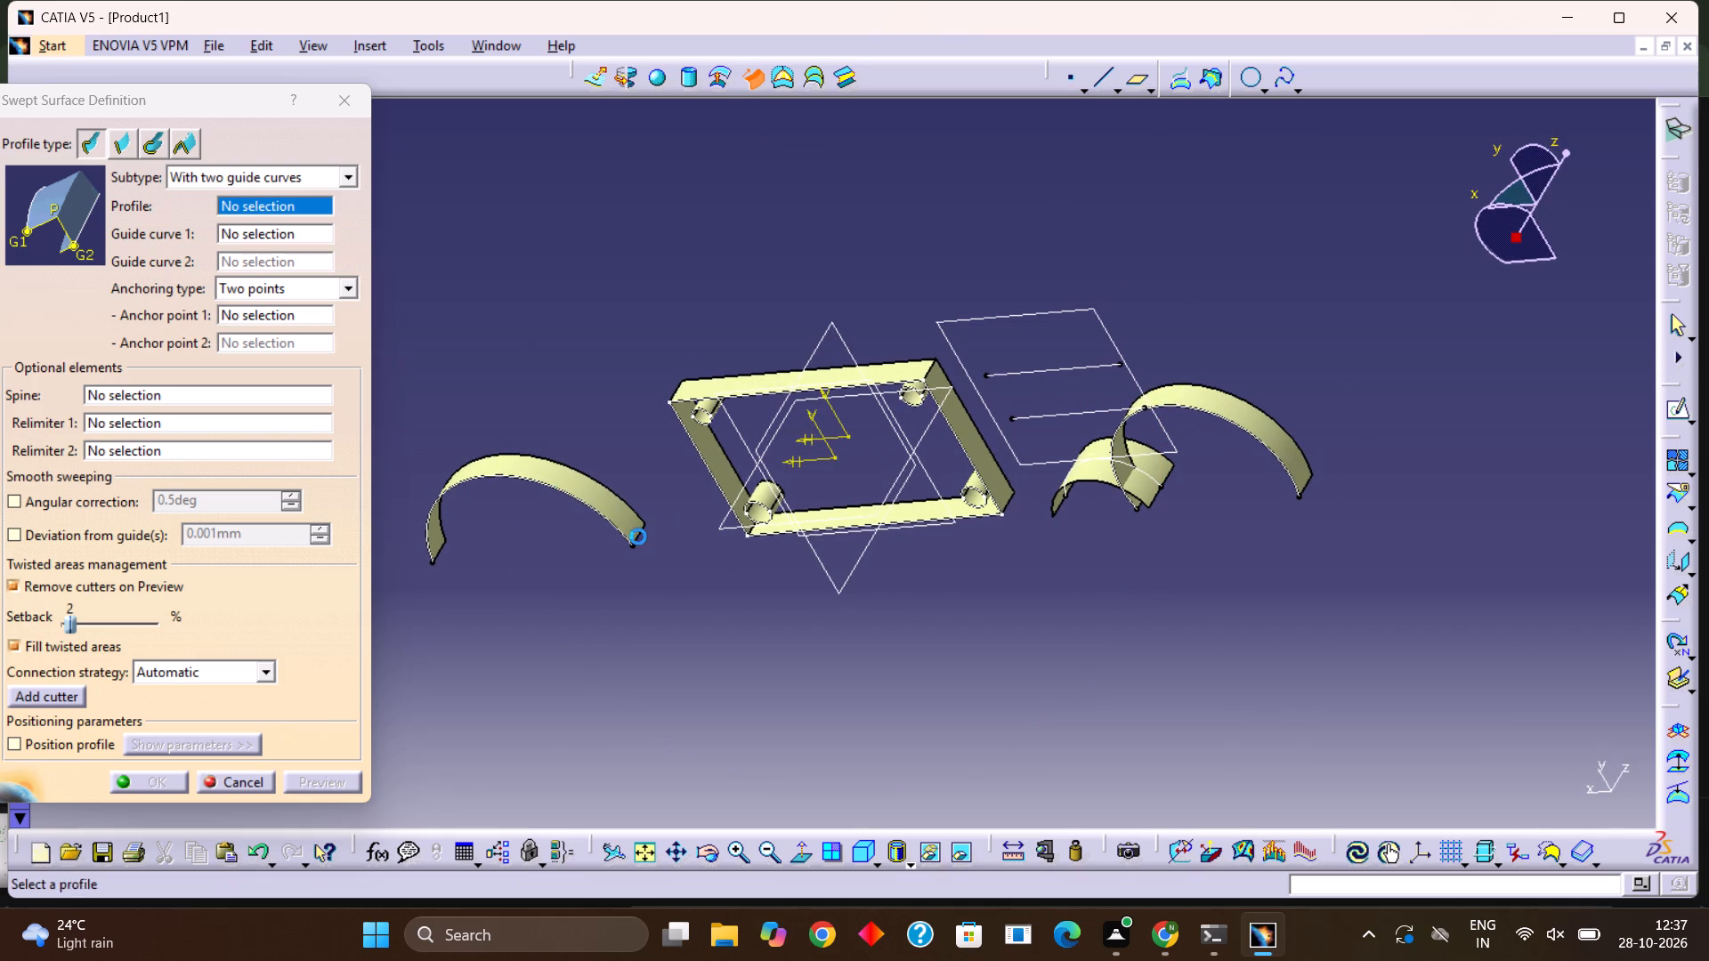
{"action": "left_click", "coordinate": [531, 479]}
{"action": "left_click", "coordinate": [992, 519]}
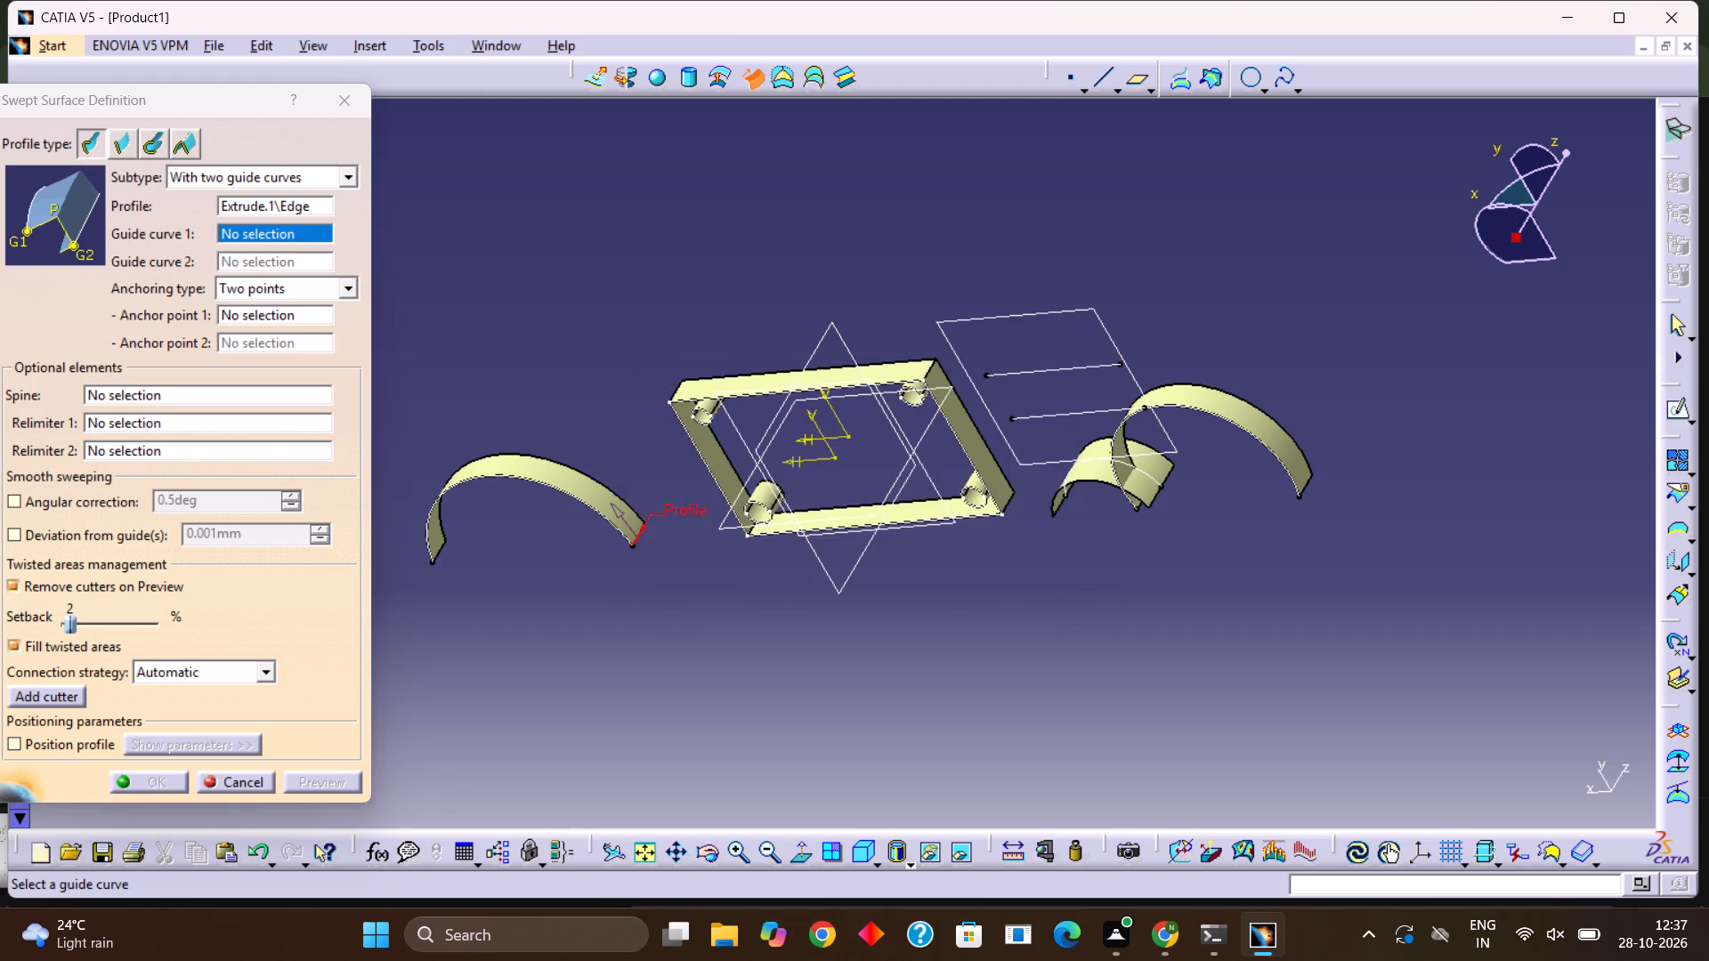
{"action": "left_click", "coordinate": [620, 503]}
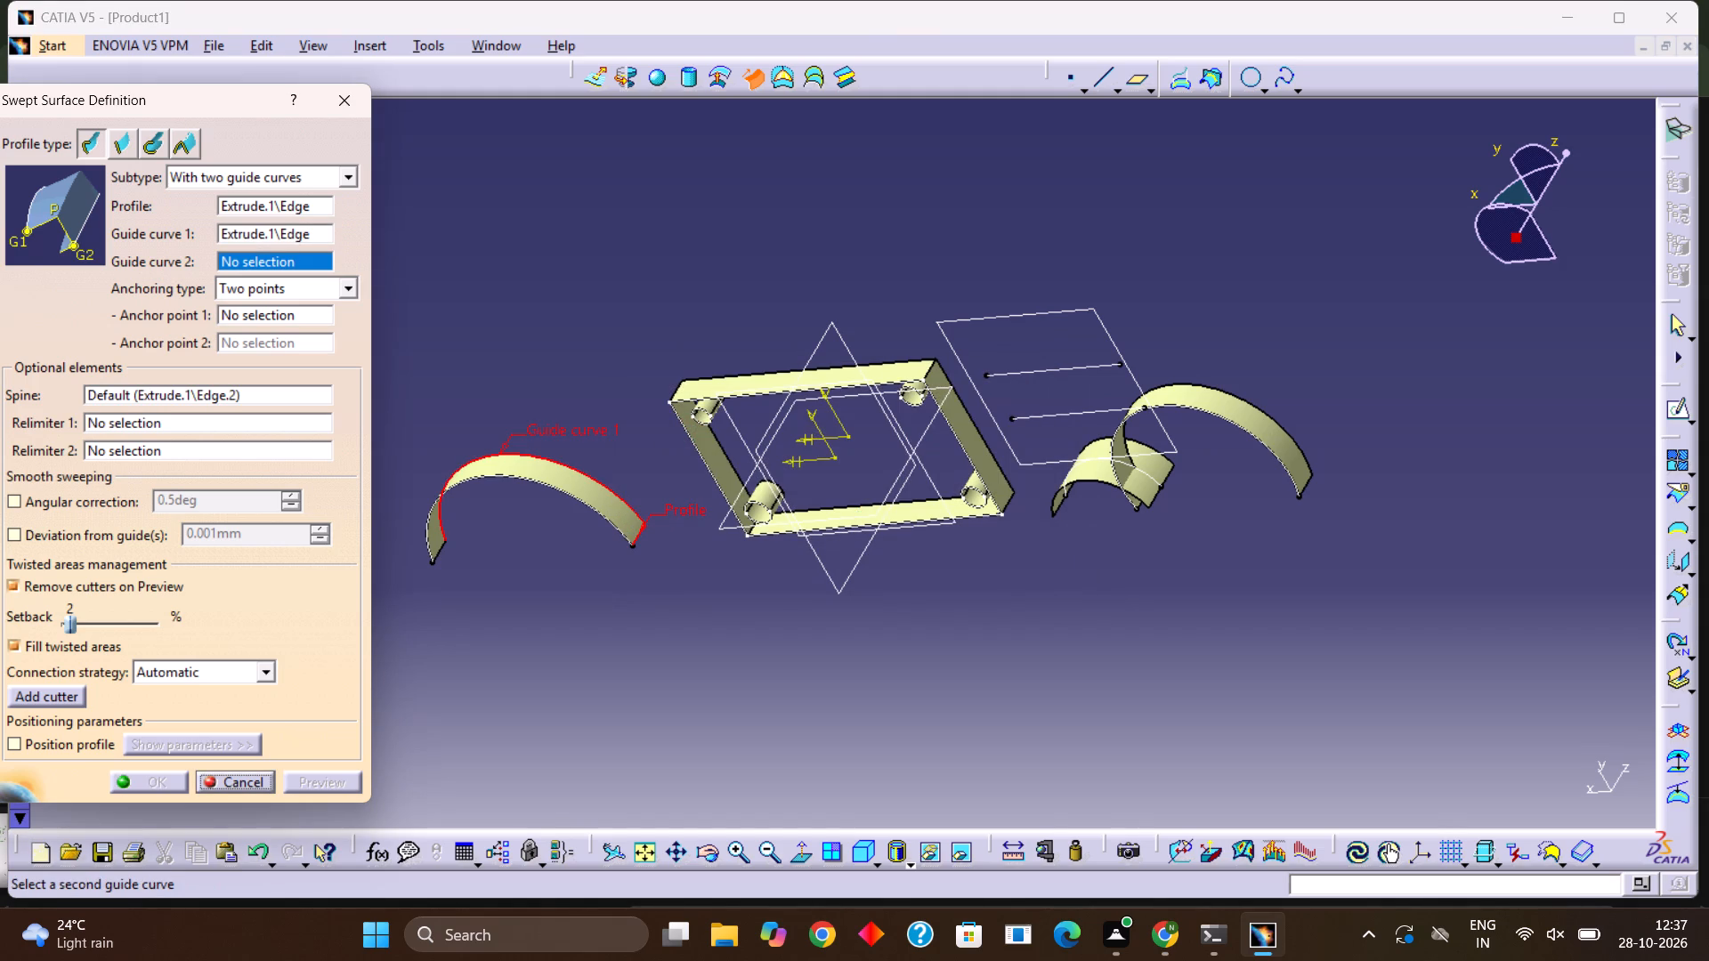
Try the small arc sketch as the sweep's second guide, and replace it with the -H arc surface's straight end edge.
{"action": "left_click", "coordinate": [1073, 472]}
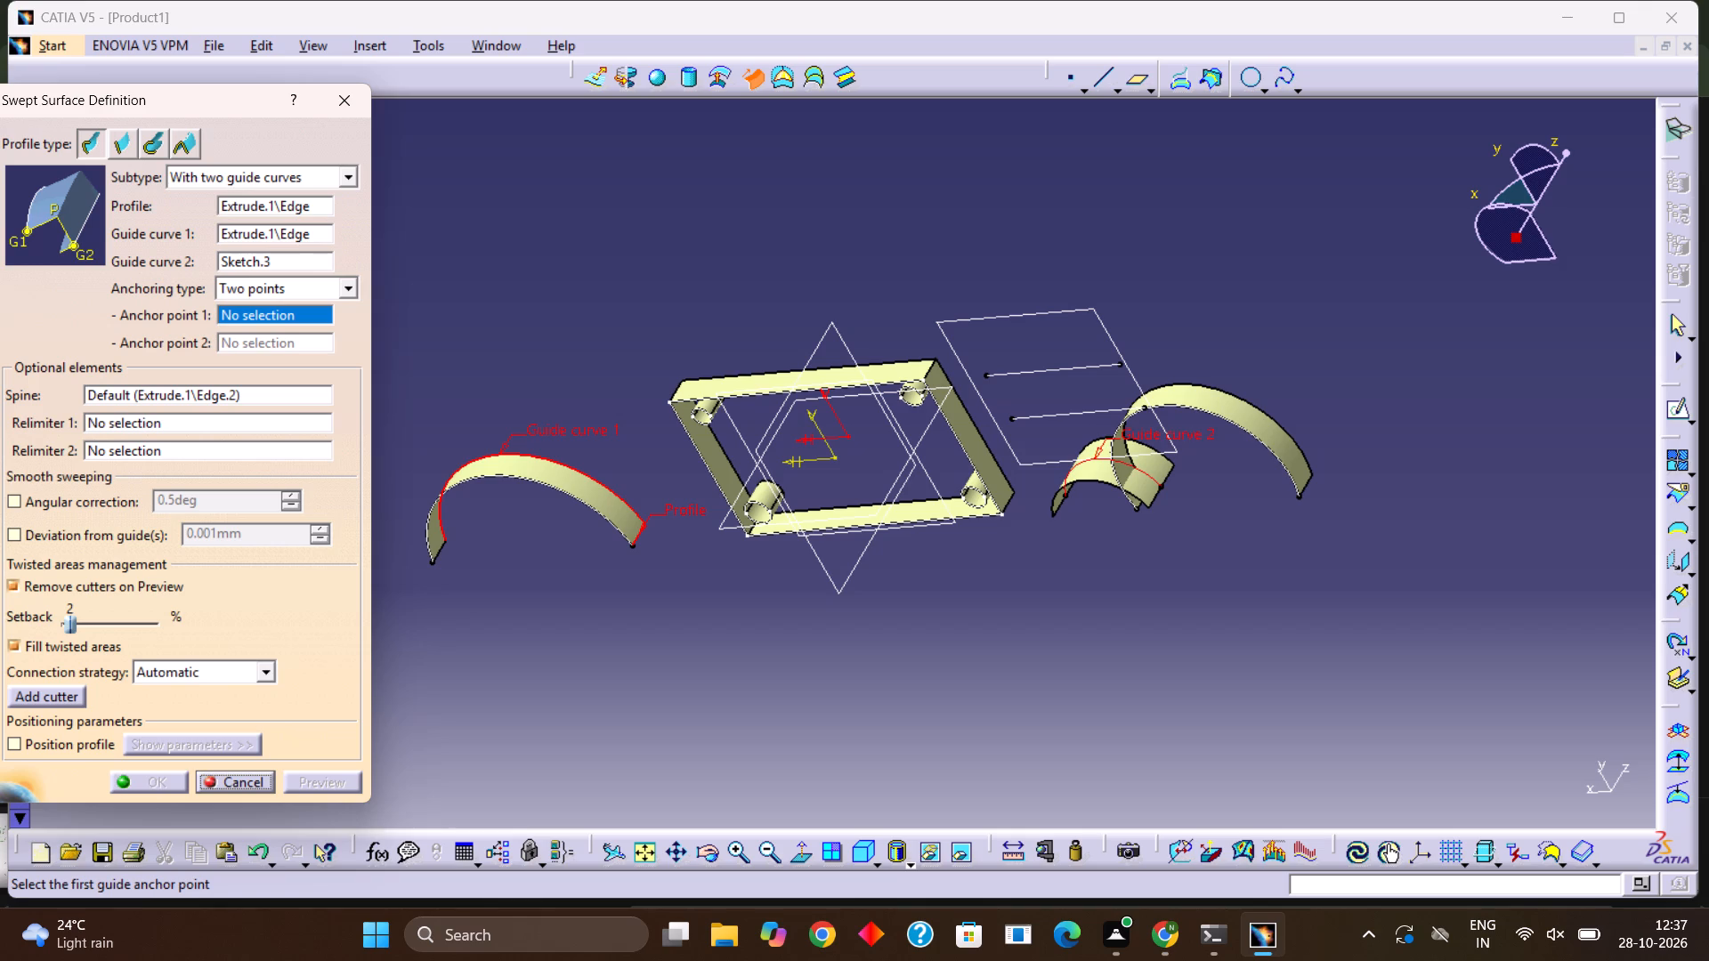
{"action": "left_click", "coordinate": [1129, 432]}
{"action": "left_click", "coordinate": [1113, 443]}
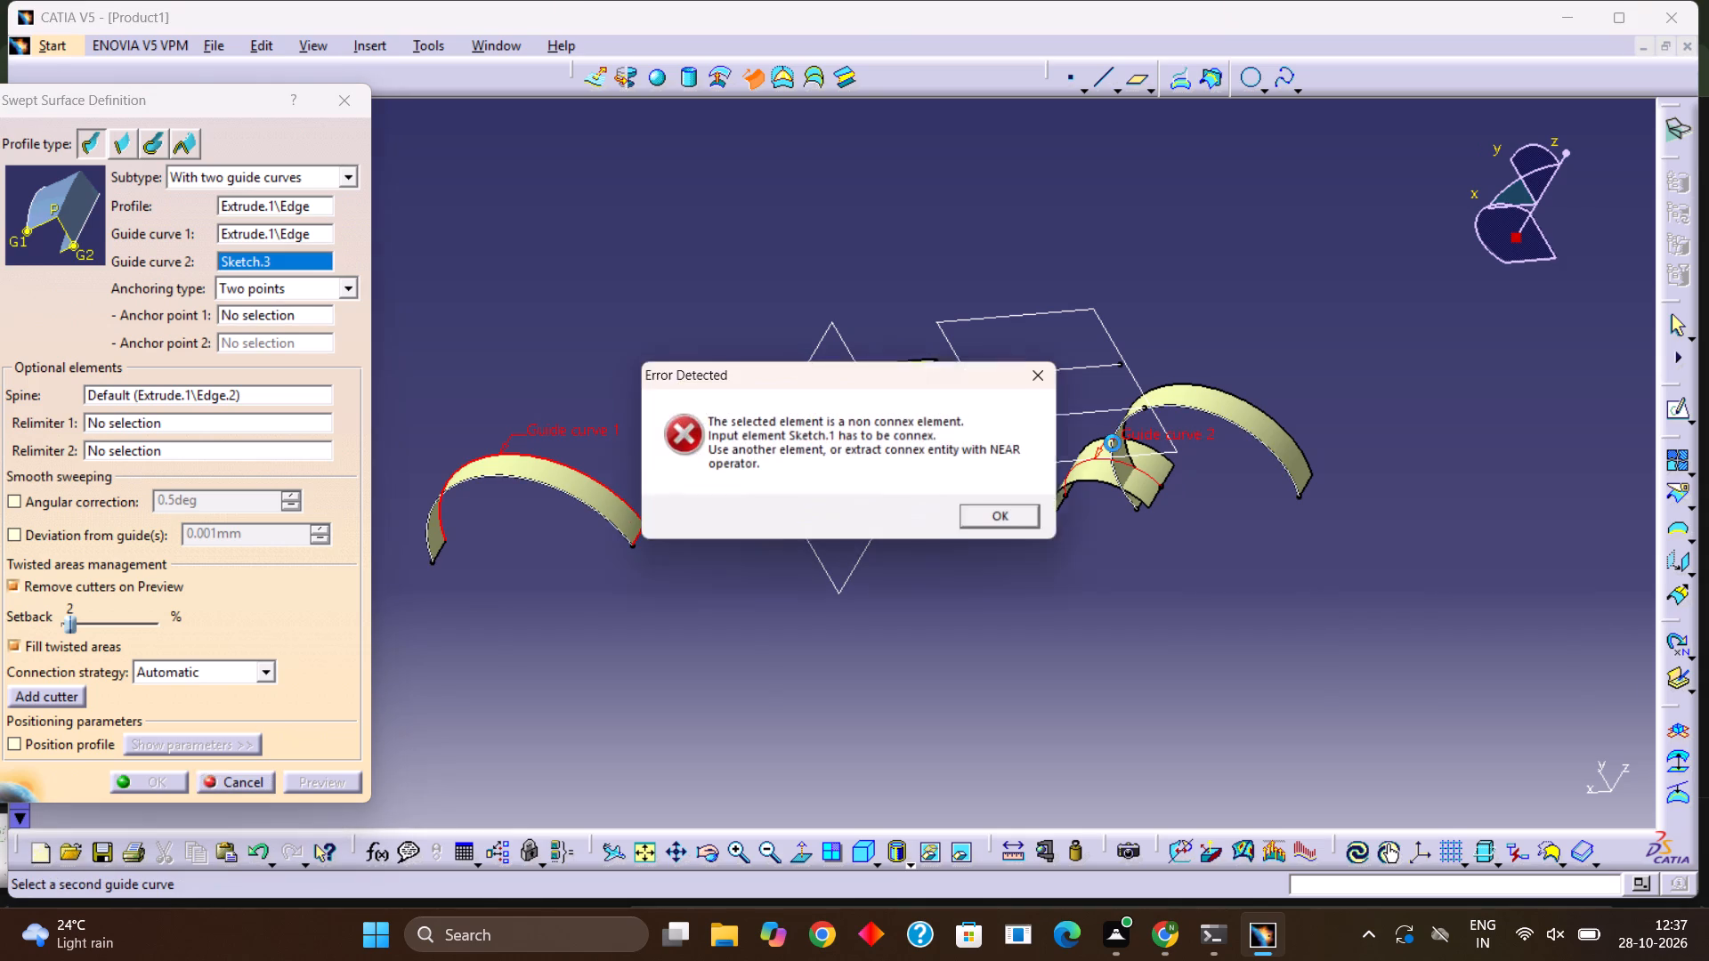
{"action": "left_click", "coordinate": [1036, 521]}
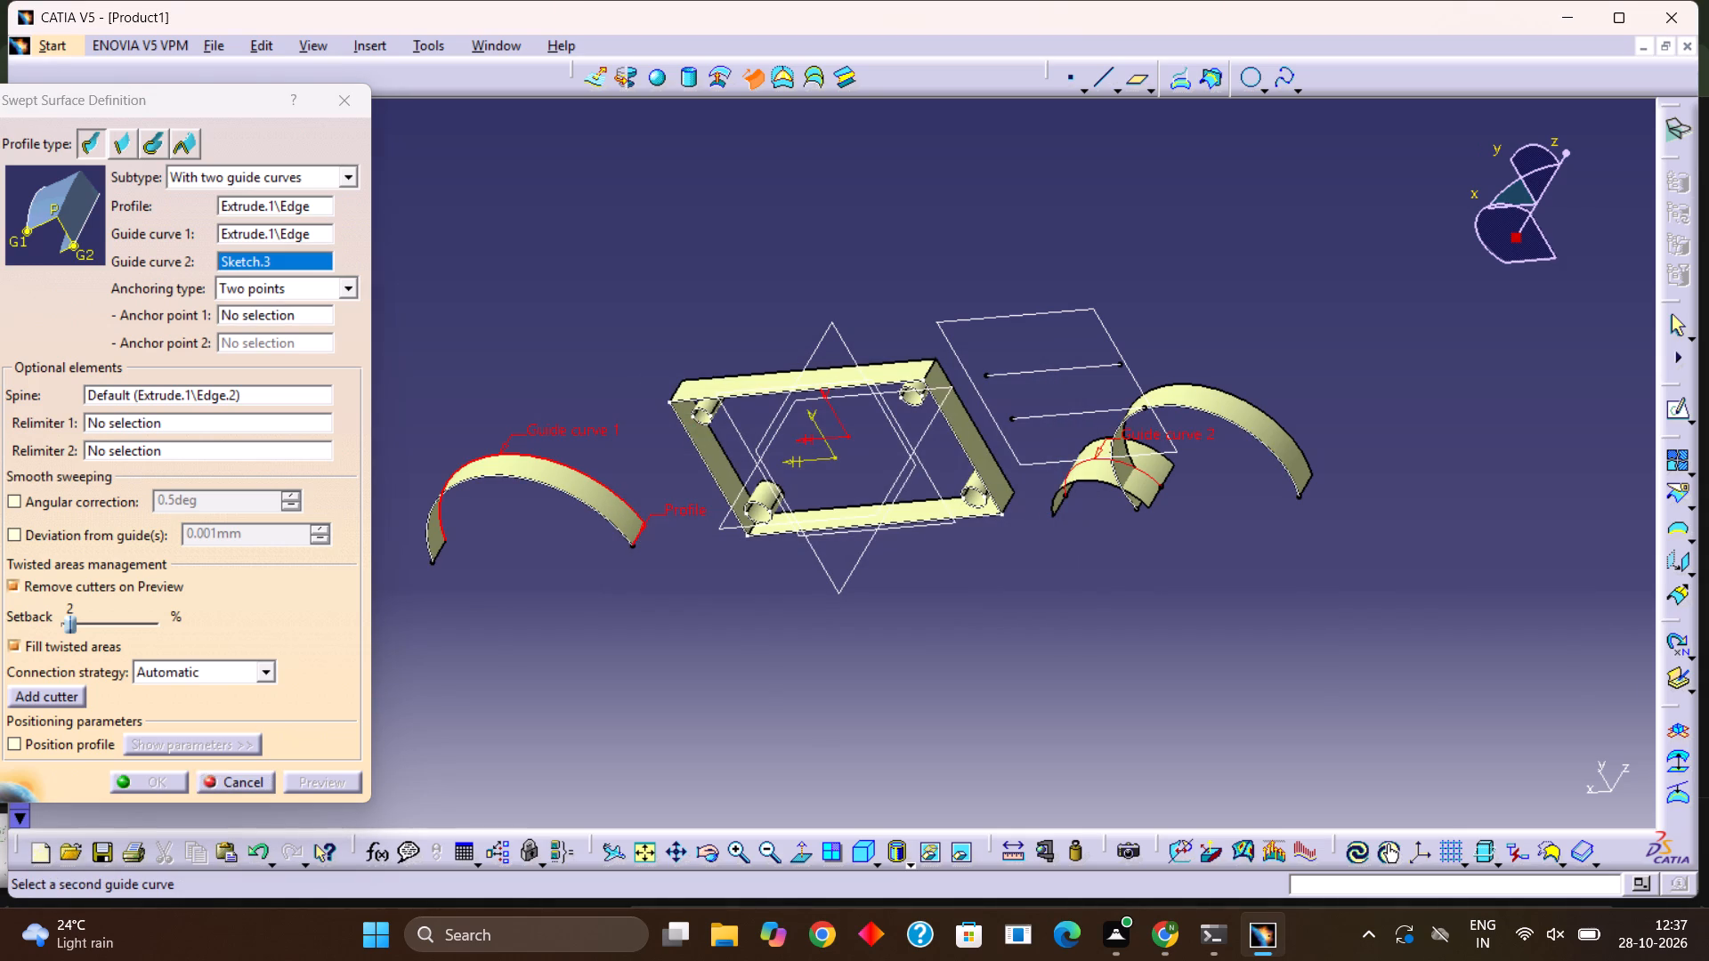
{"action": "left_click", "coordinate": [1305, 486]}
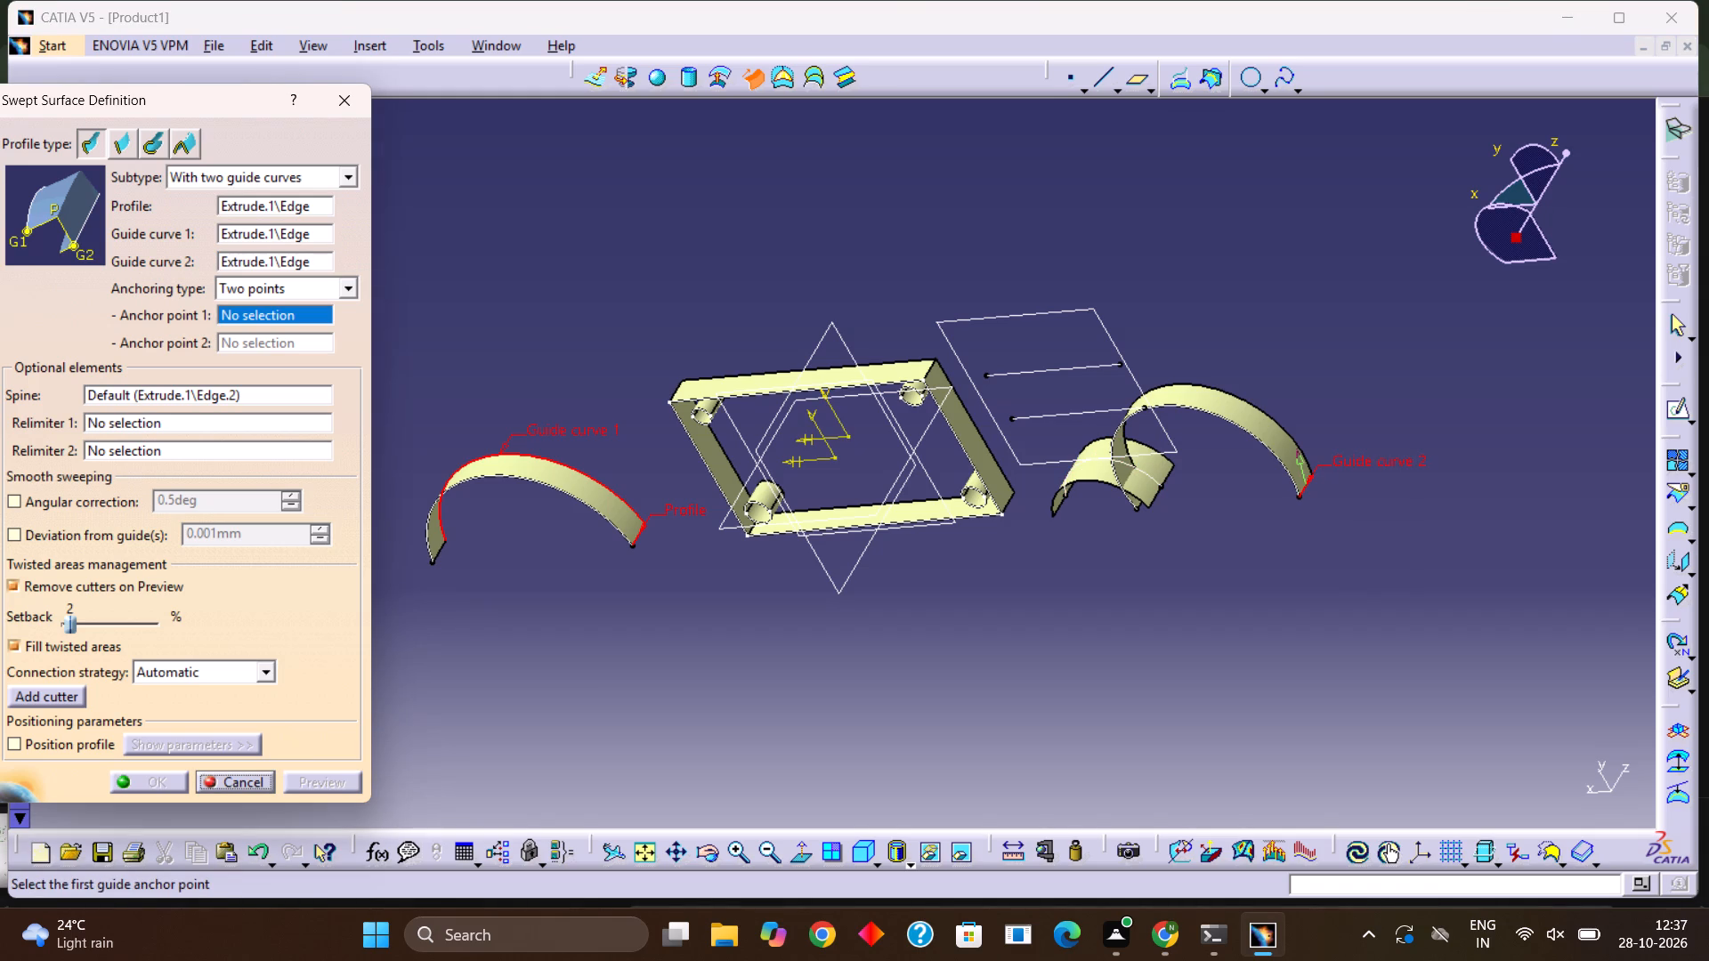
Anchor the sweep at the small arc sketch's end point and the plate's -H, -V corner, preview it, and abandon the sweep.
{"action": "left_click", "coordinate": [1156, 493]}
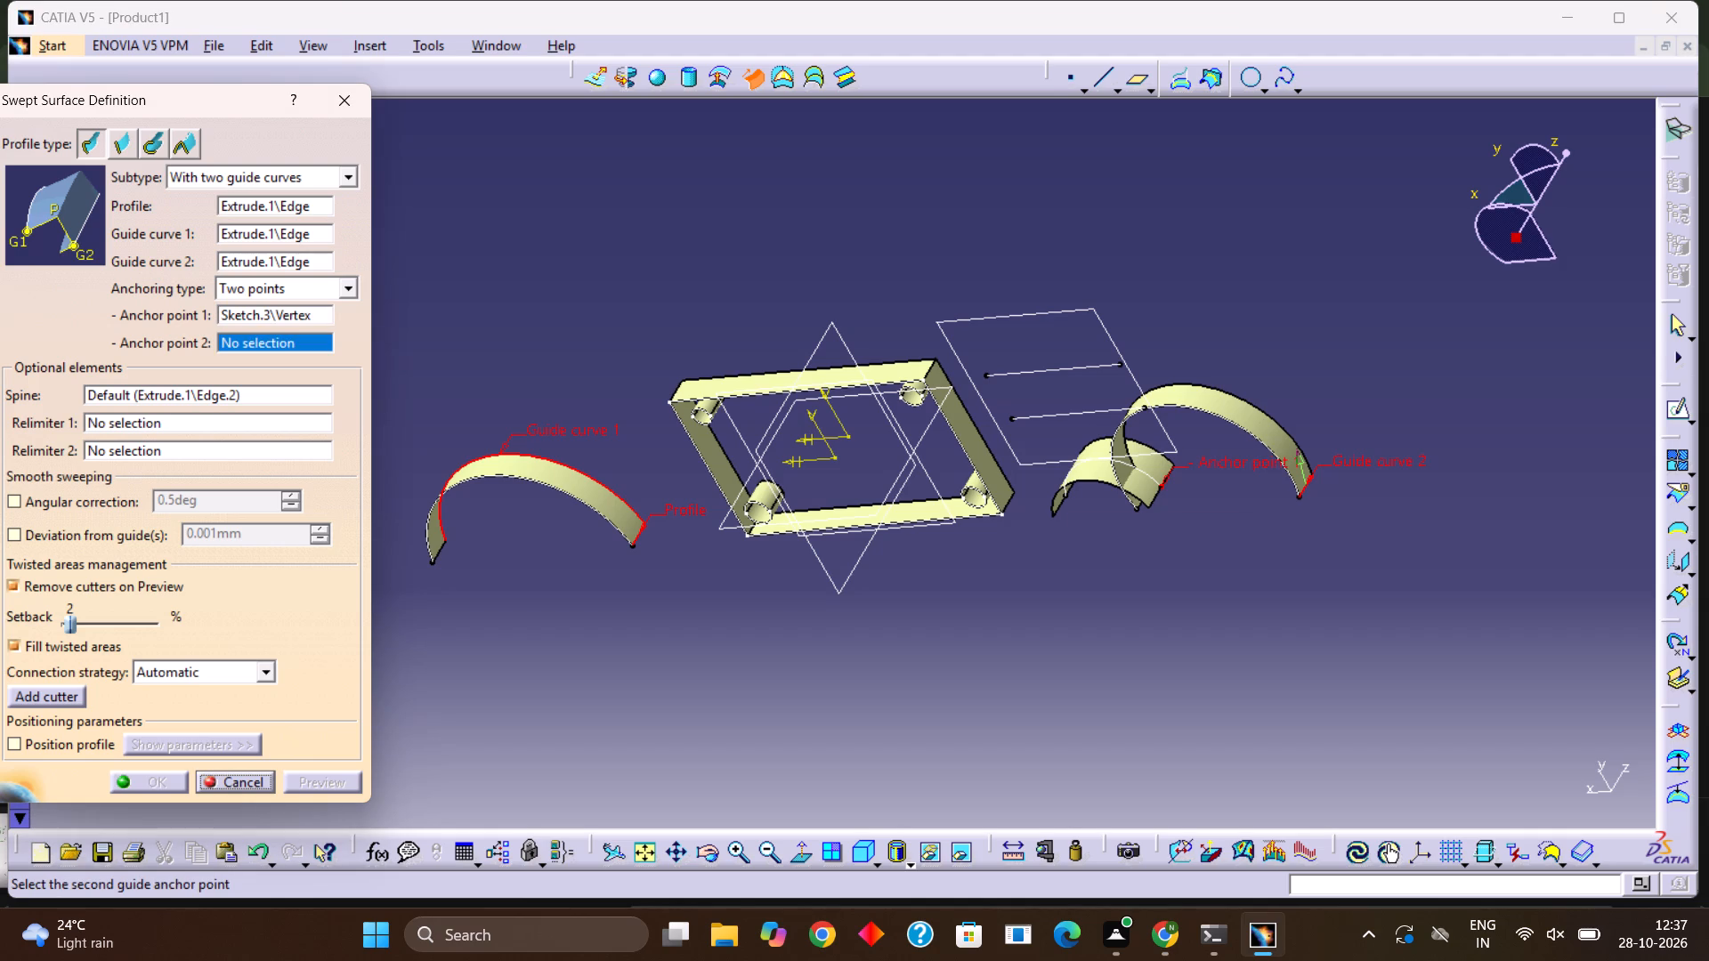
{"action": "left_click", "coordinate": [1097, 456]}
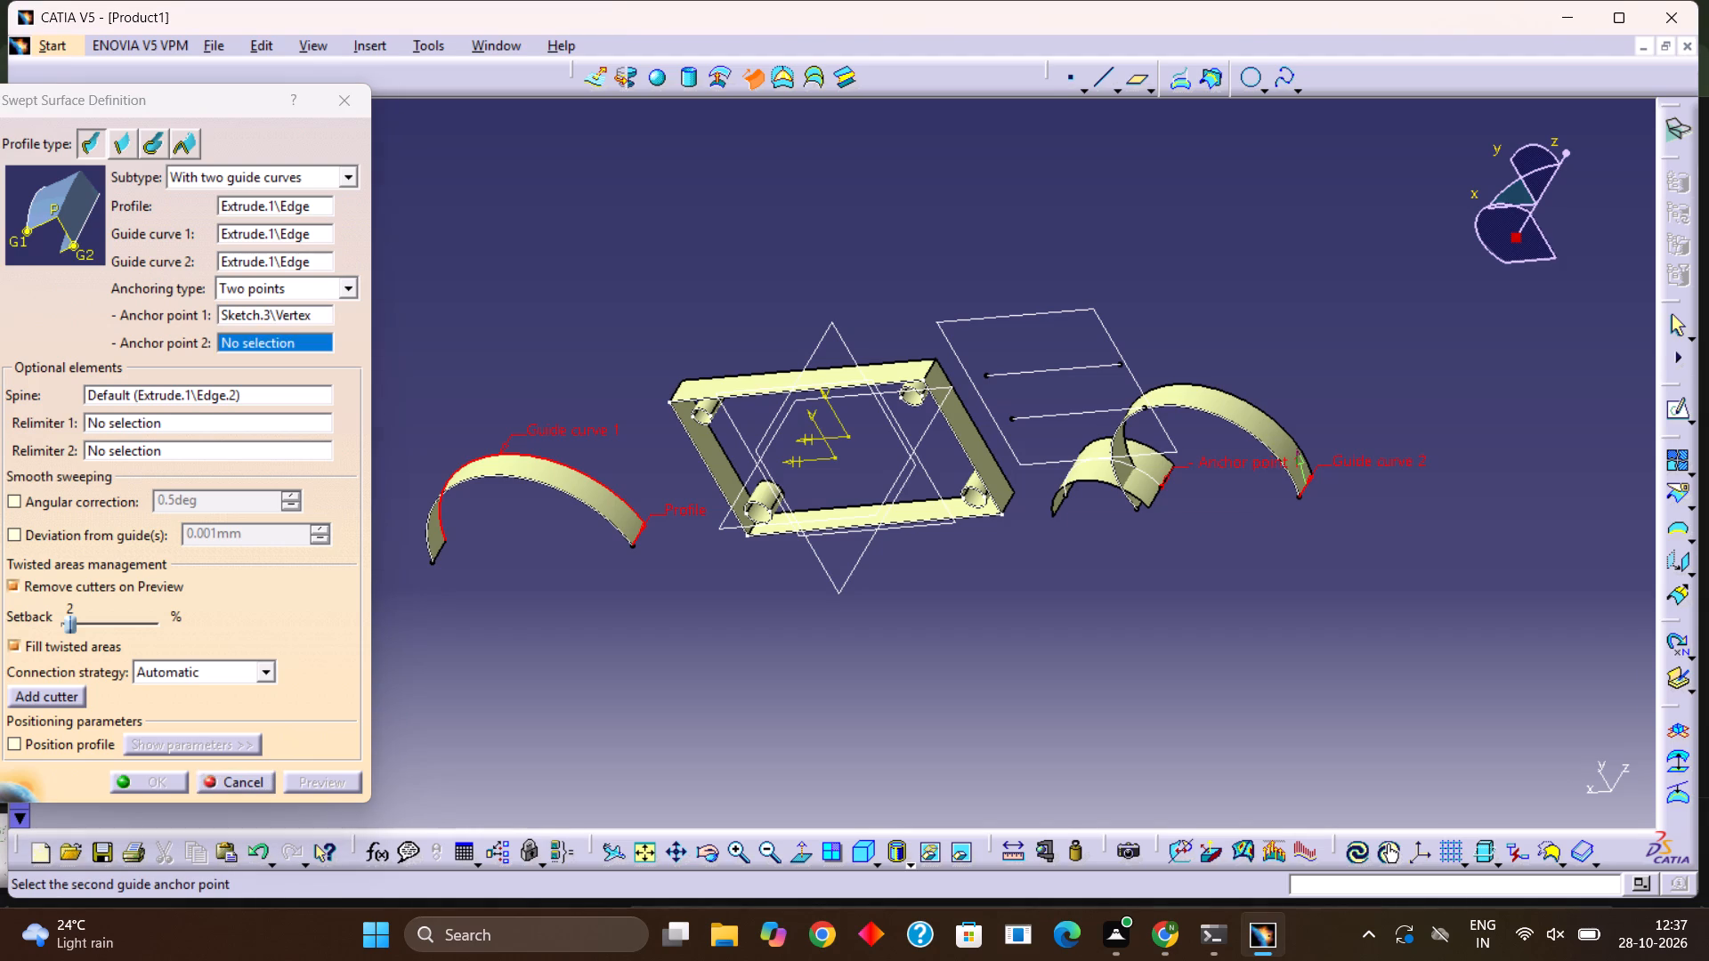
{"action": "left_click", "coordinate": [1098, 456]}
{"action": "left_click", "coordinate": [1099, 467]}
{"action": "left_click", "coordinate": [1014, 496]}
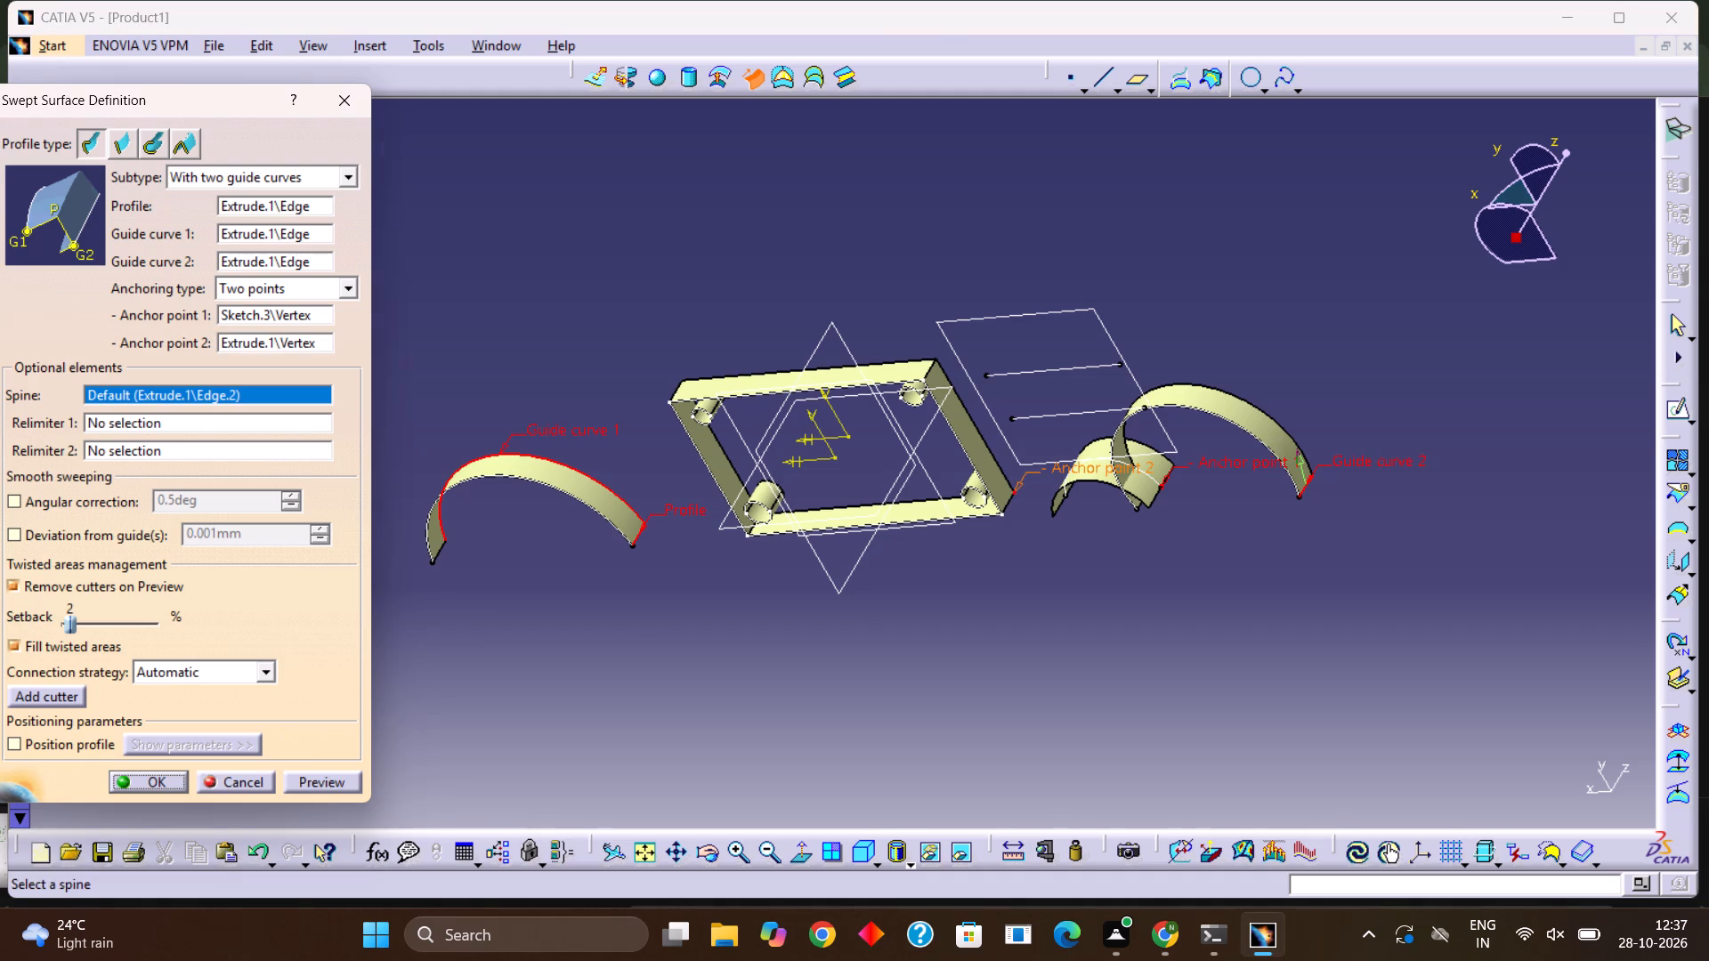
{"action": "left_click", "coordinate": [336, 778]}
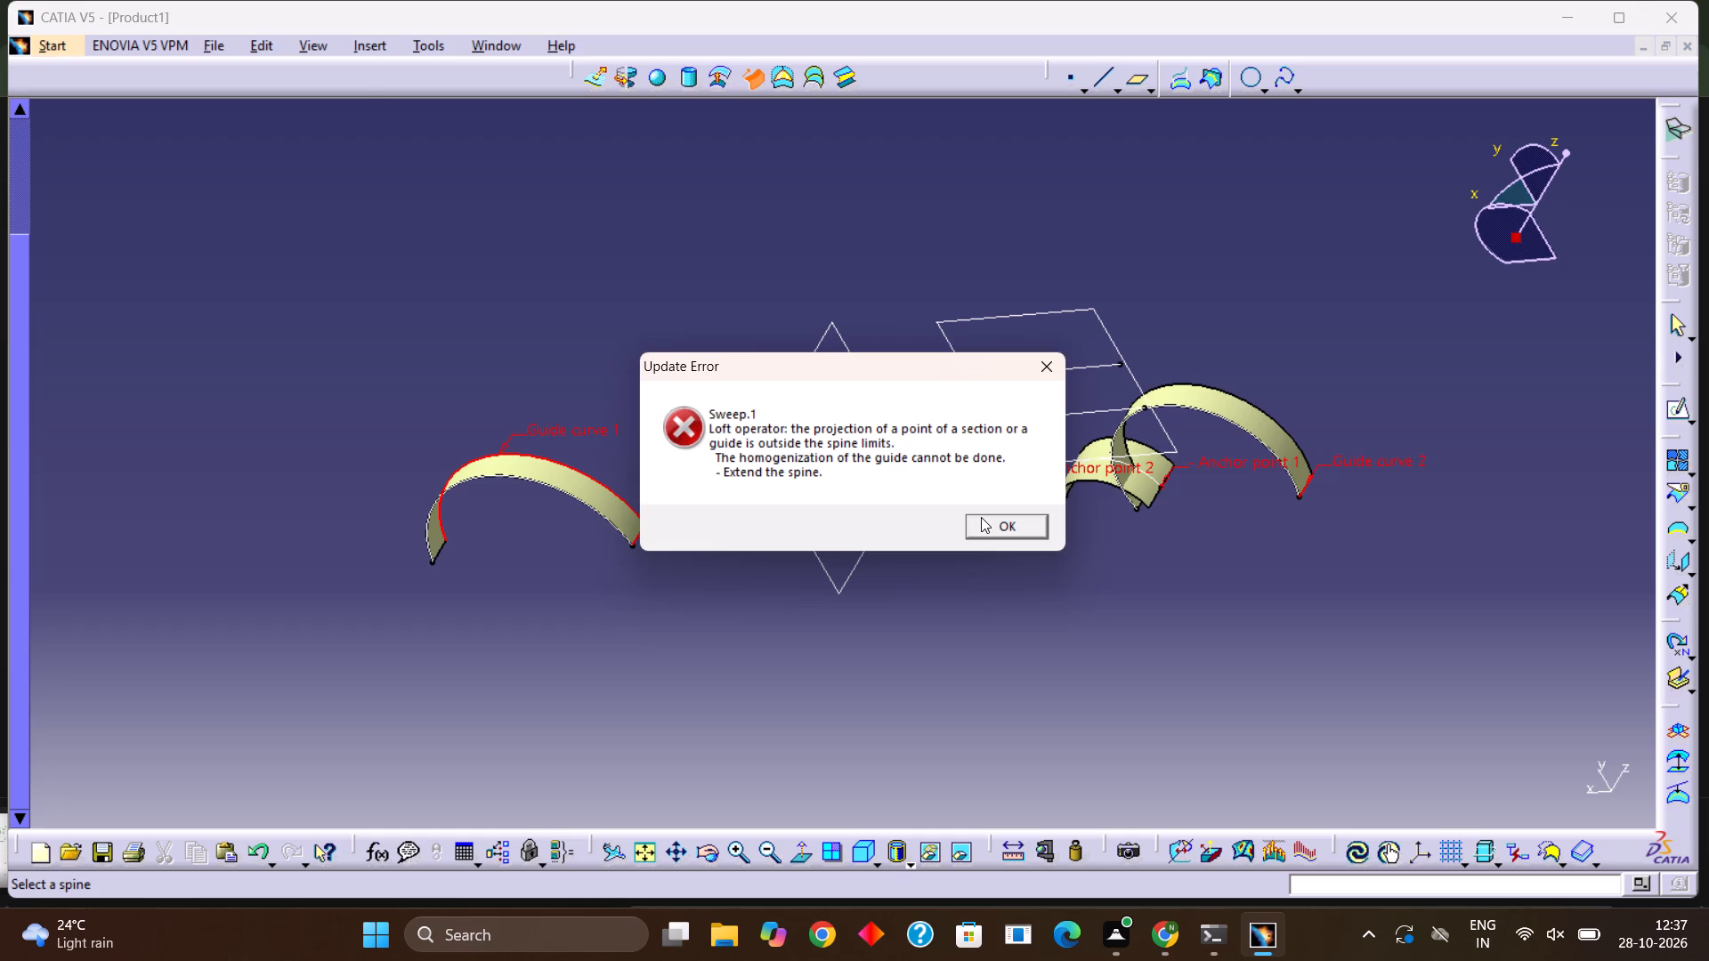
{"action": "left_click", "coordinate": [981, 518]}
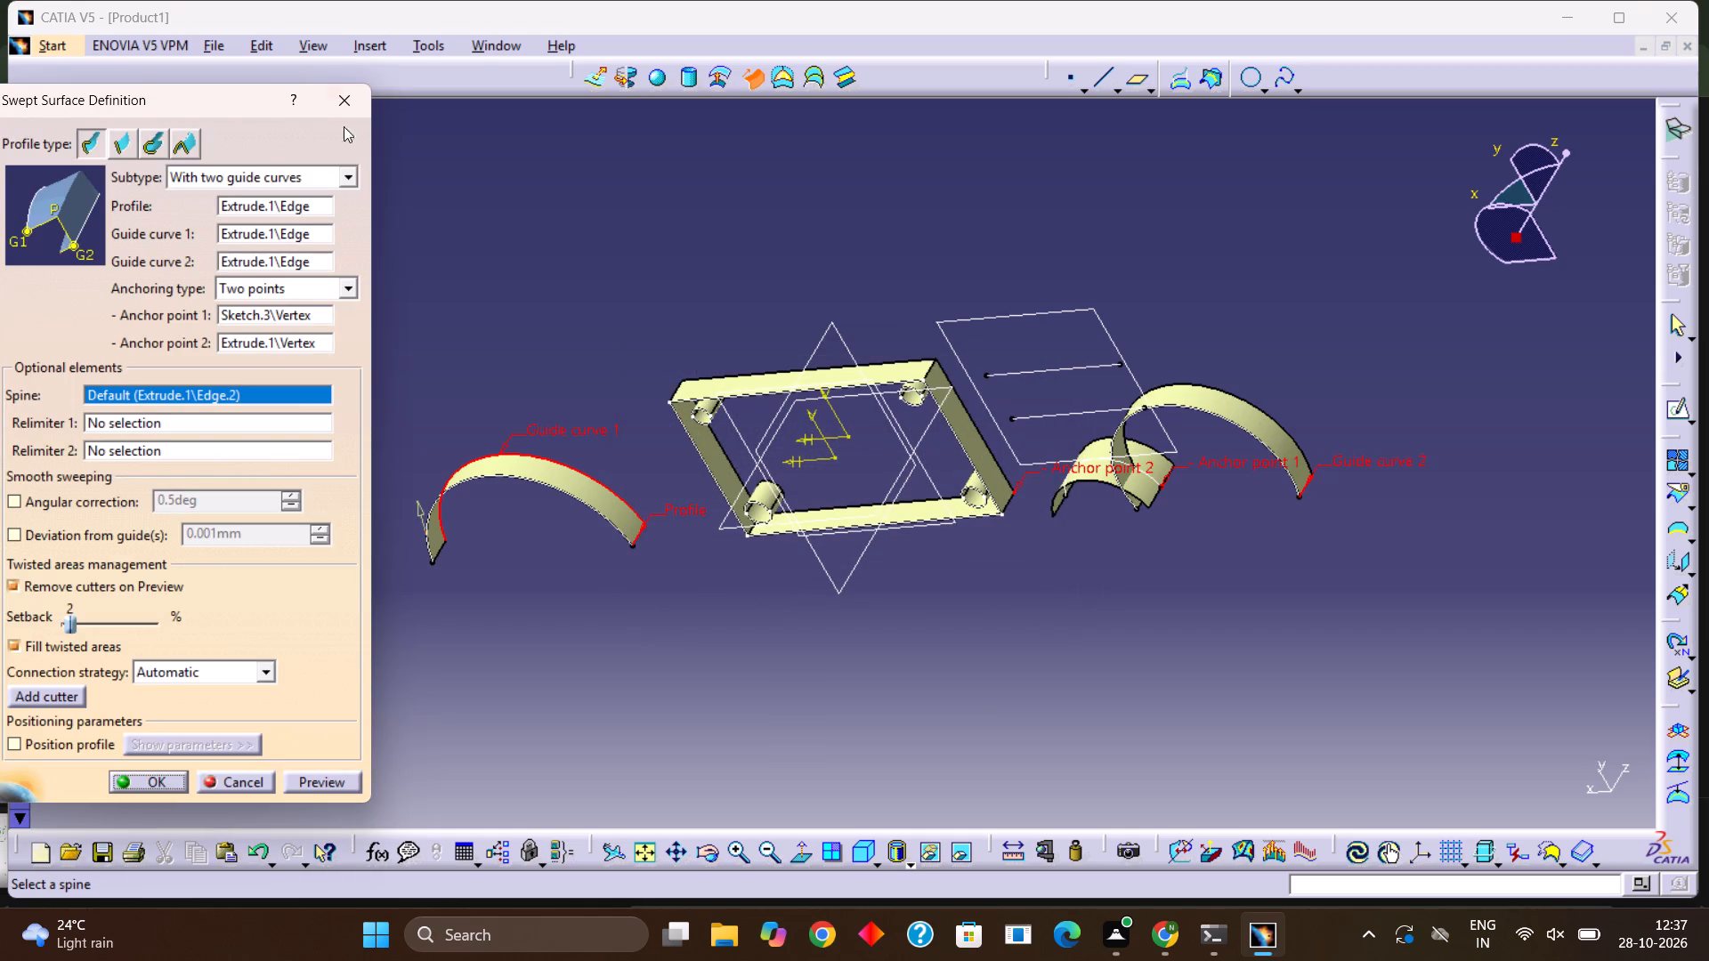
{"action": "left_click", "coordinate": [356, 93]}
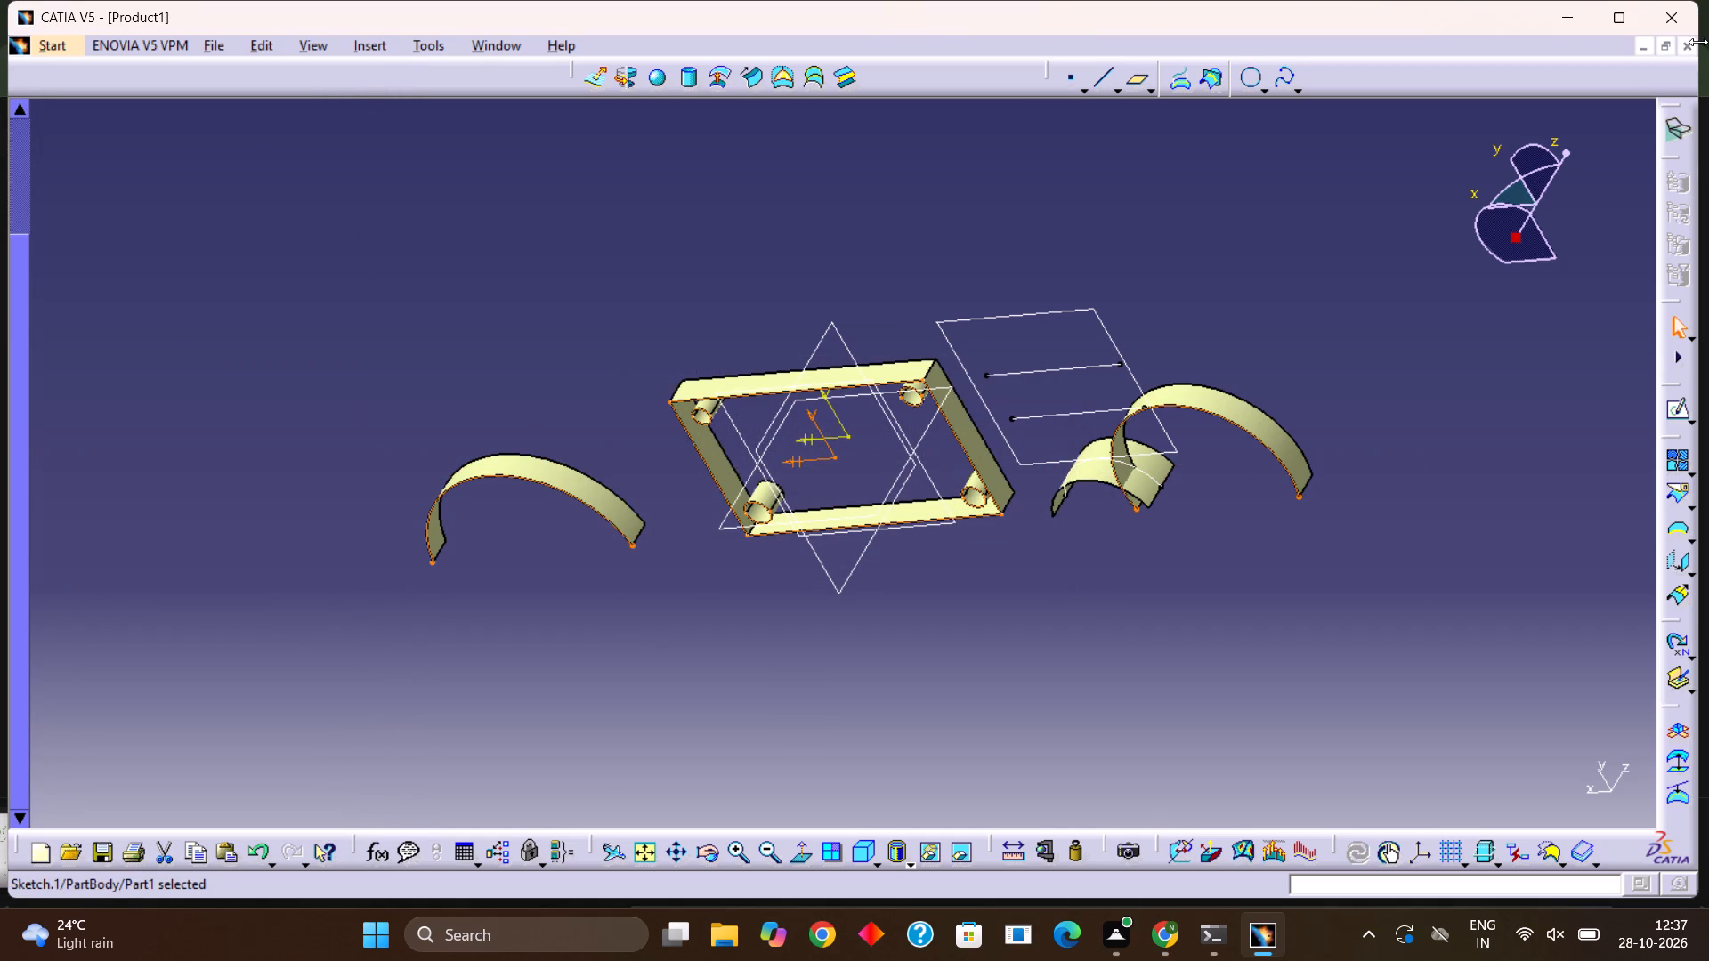
Close the Product1 document and discard its unsaved changes.
{"action": "left_click", "coordinate": [1690, 49]}
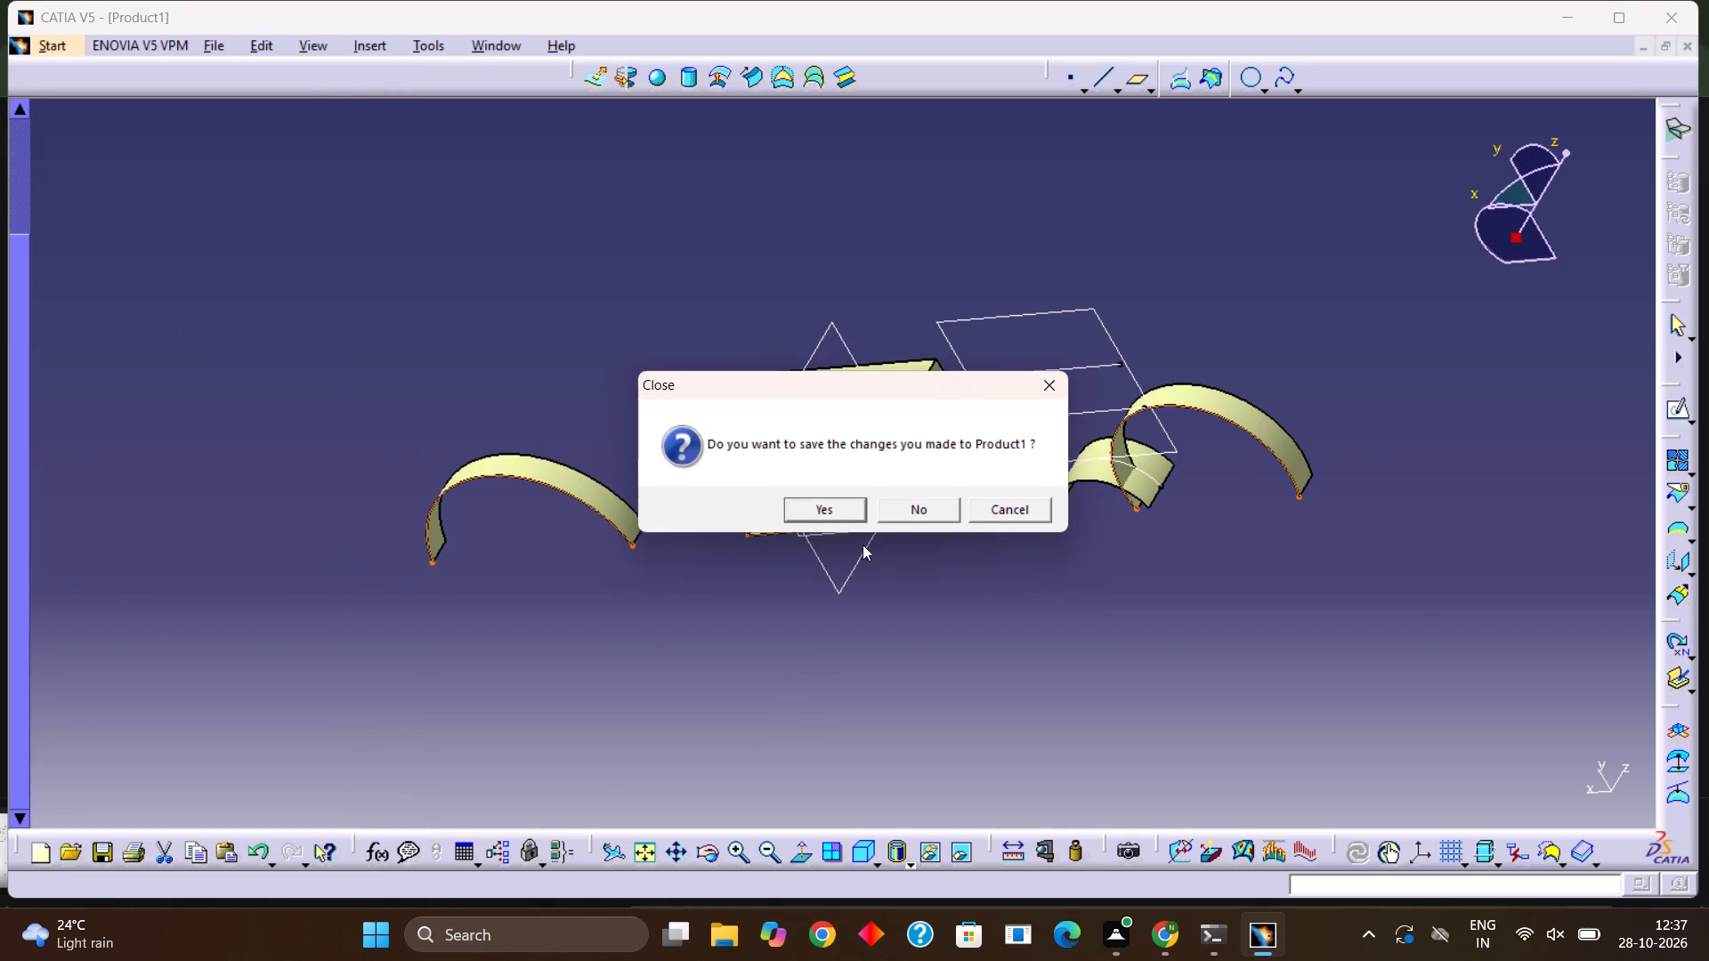
{"action": "left_click", "coordinate": [845, 509]}
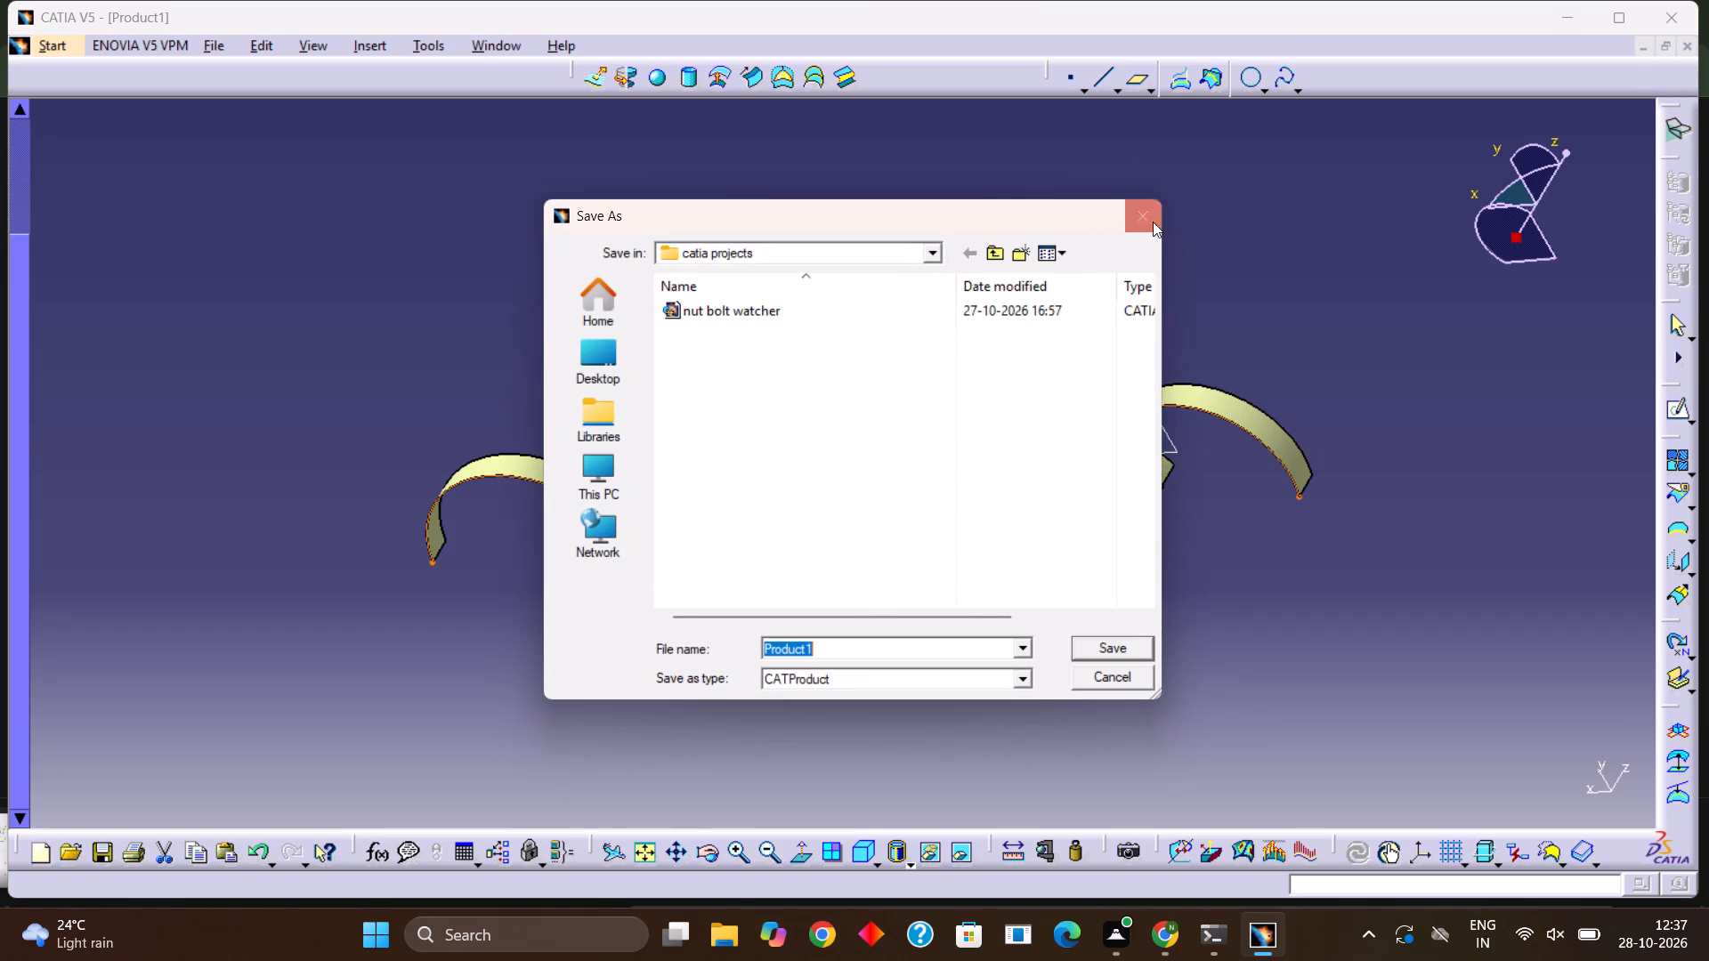
{"action": "left_click", "coordinate": [1153, 221]}
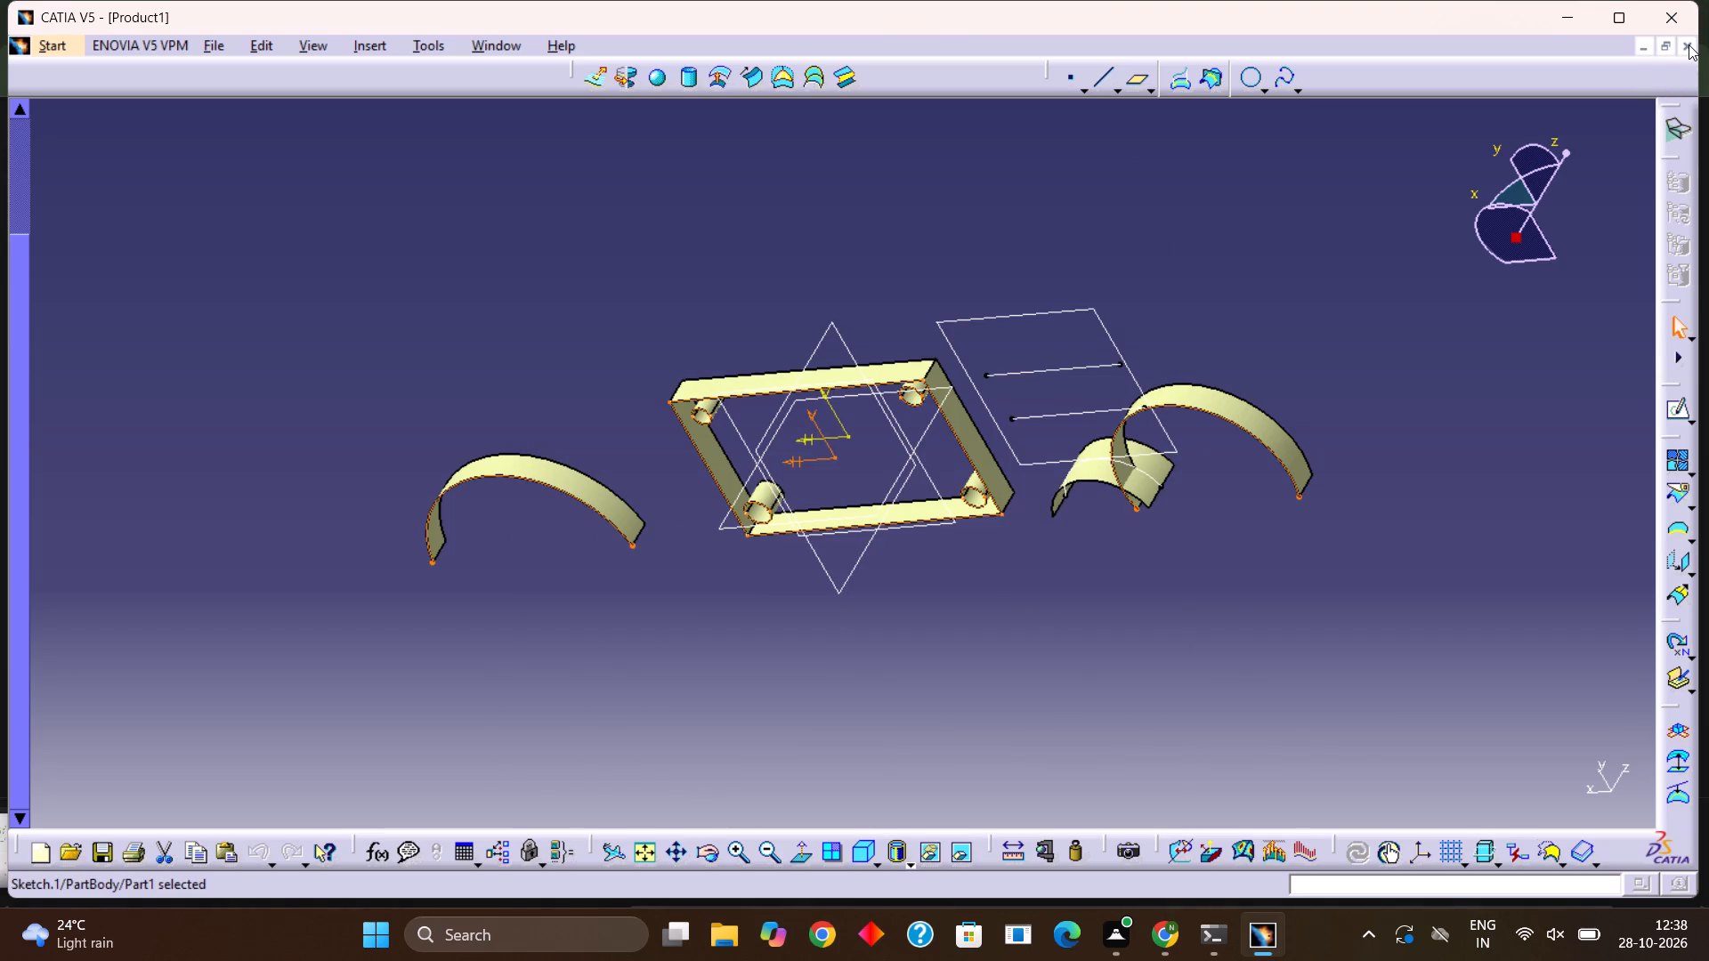
{"action": "left_click", "coordinate": [1689, 43]}
{"action": "left_click", "coordinate": [925, 507]}
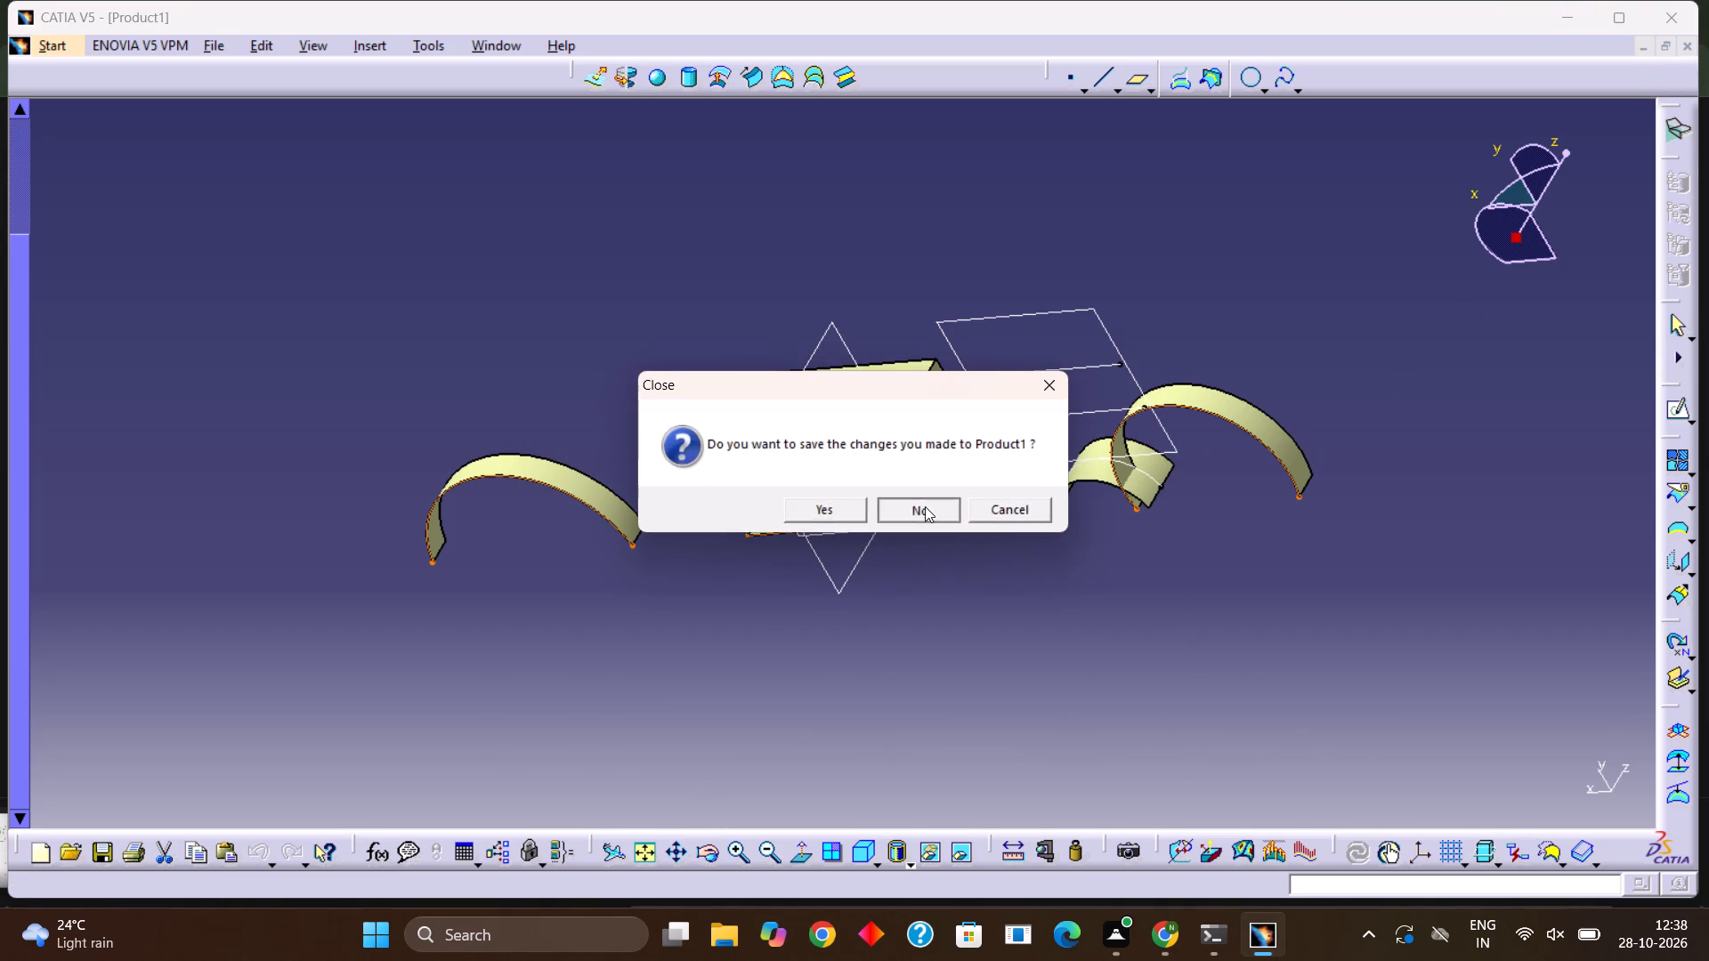
Create a new empty part in the Wireframe and Surface Design workbench.
{"action": "left_click", "coordinate": [36, 39]}
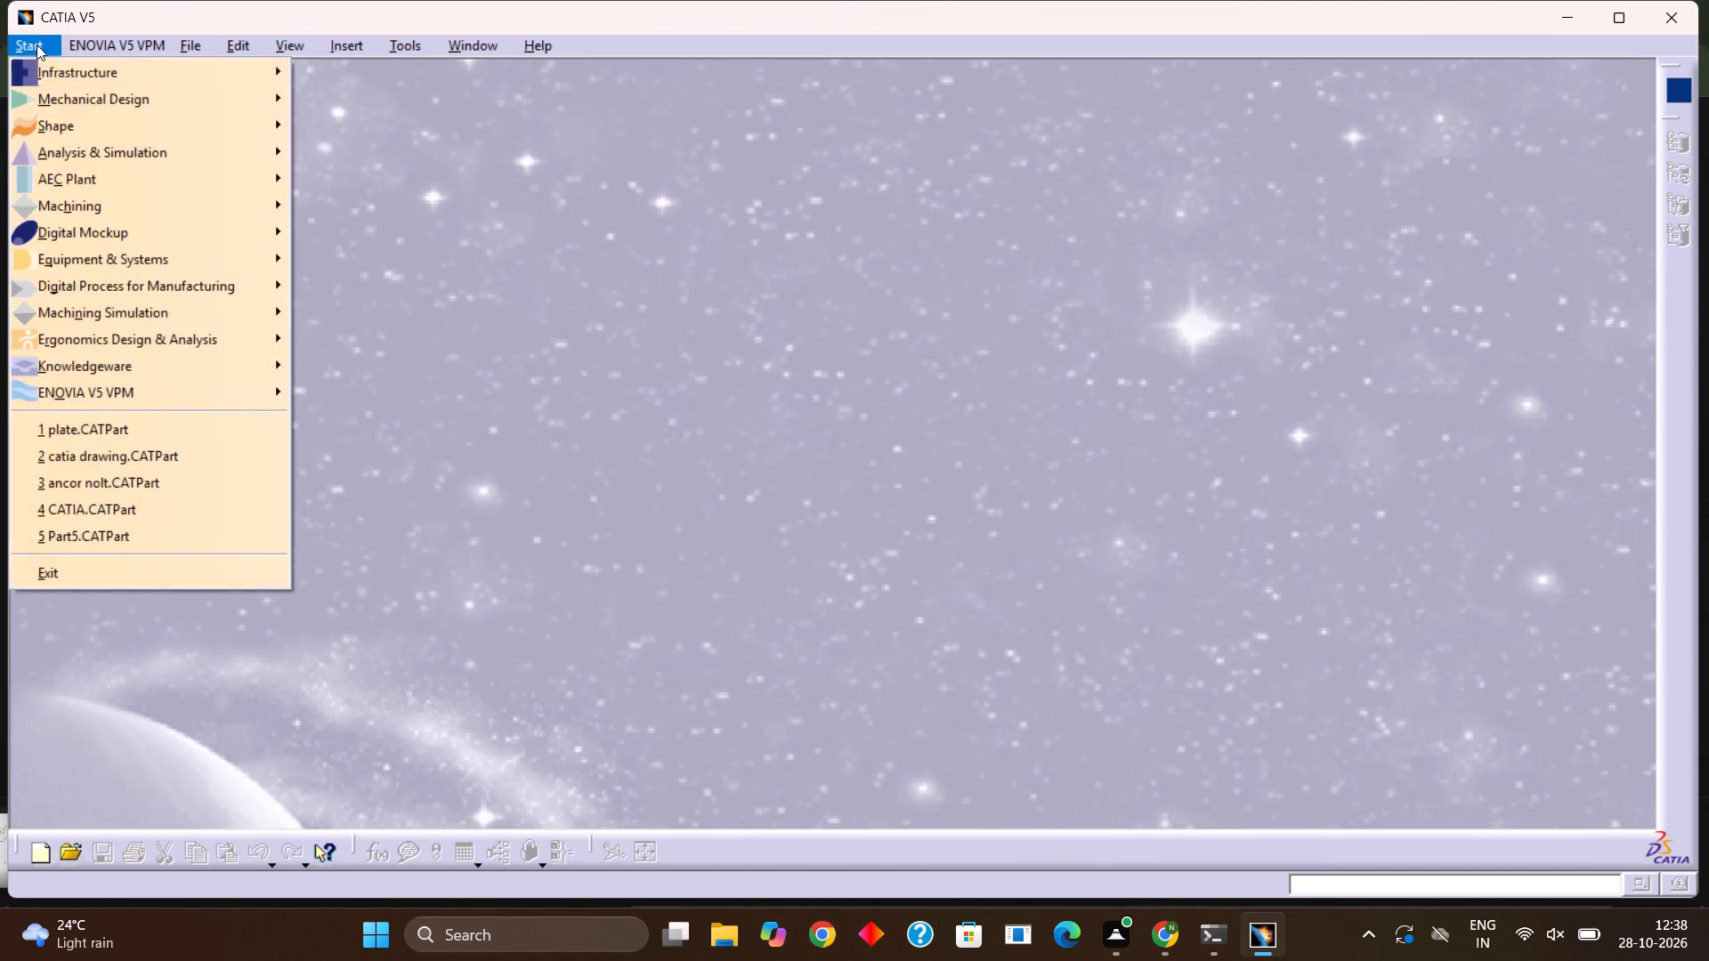
{"action": "left_click", "coordinate": [88, 92]}
{"action": "left_click", "coordinate": [38, 43]}
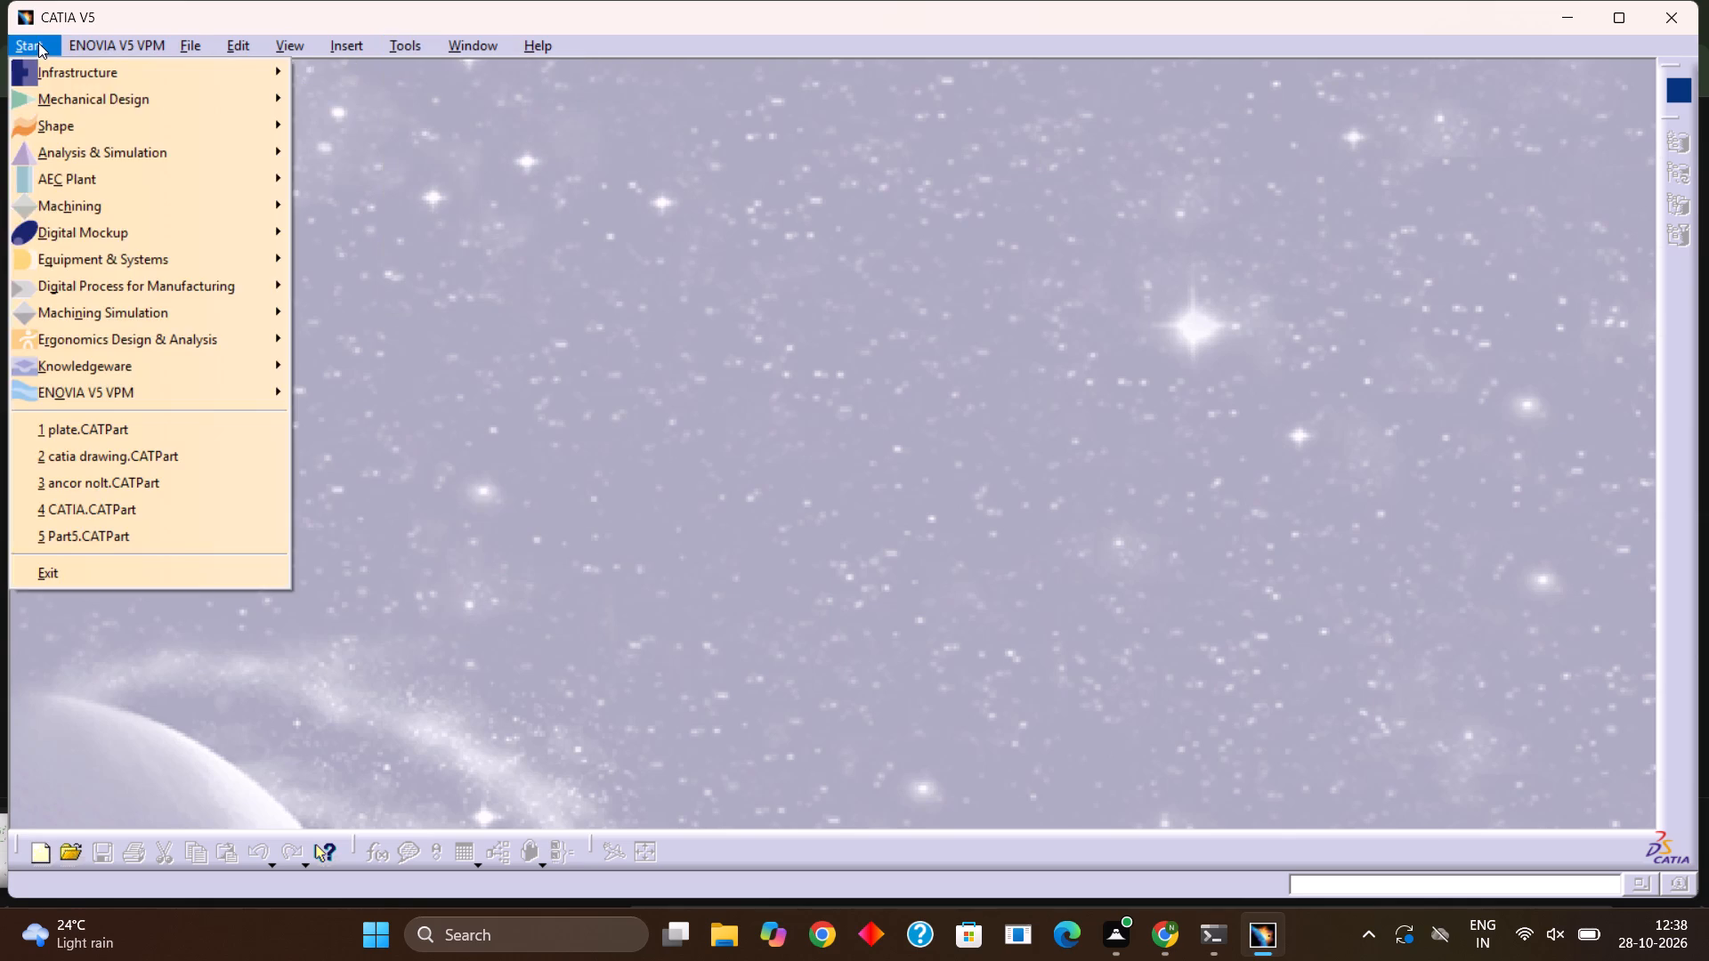
{"action": "left_click", "coordinate": [33, 41]}
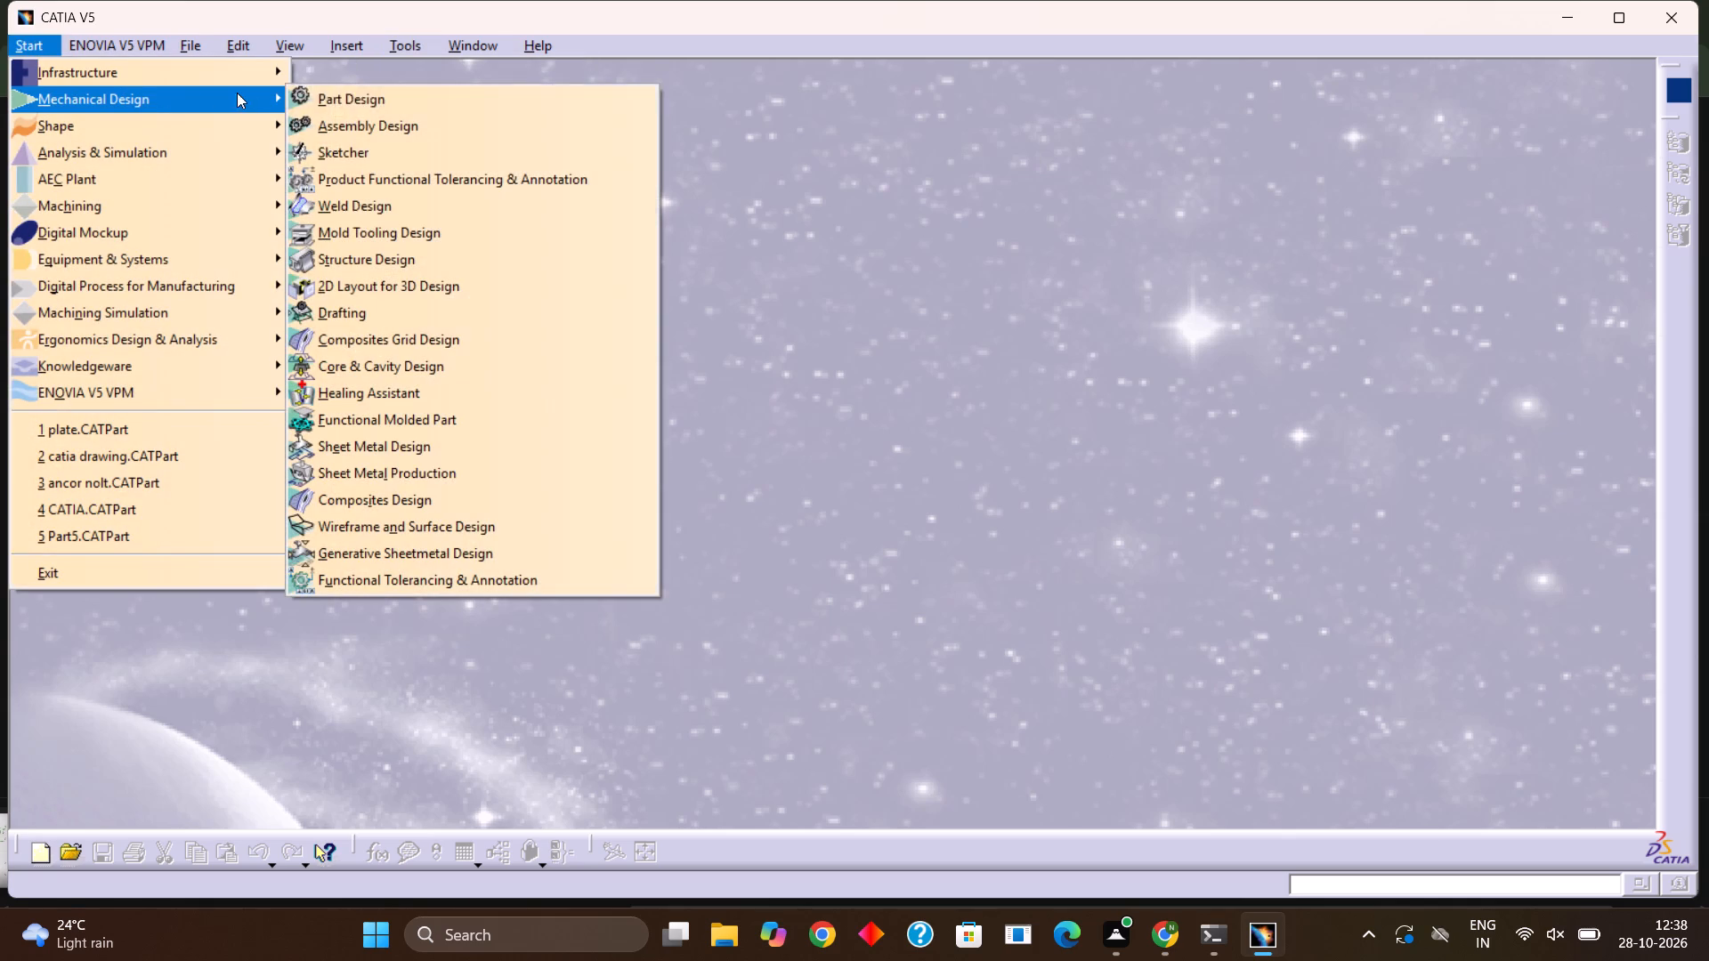
{"action": "left_click", "coordinate": [424, 529]}
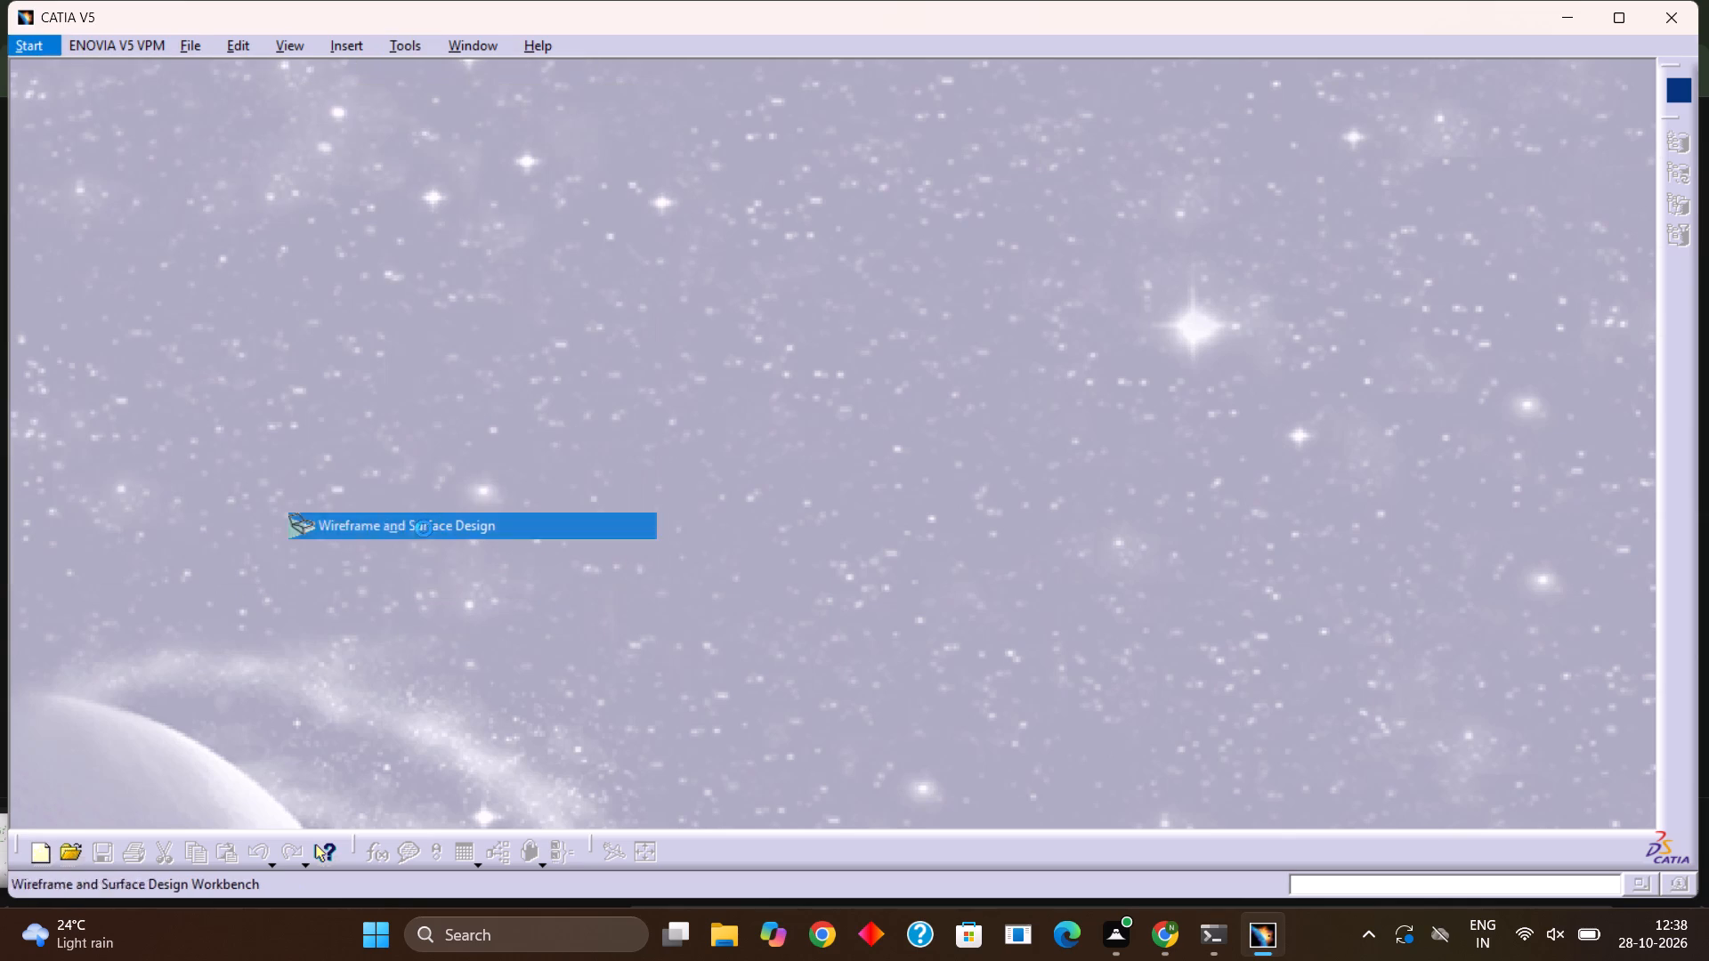
{"action": "left_click", "coordinate": [1513, 791]}
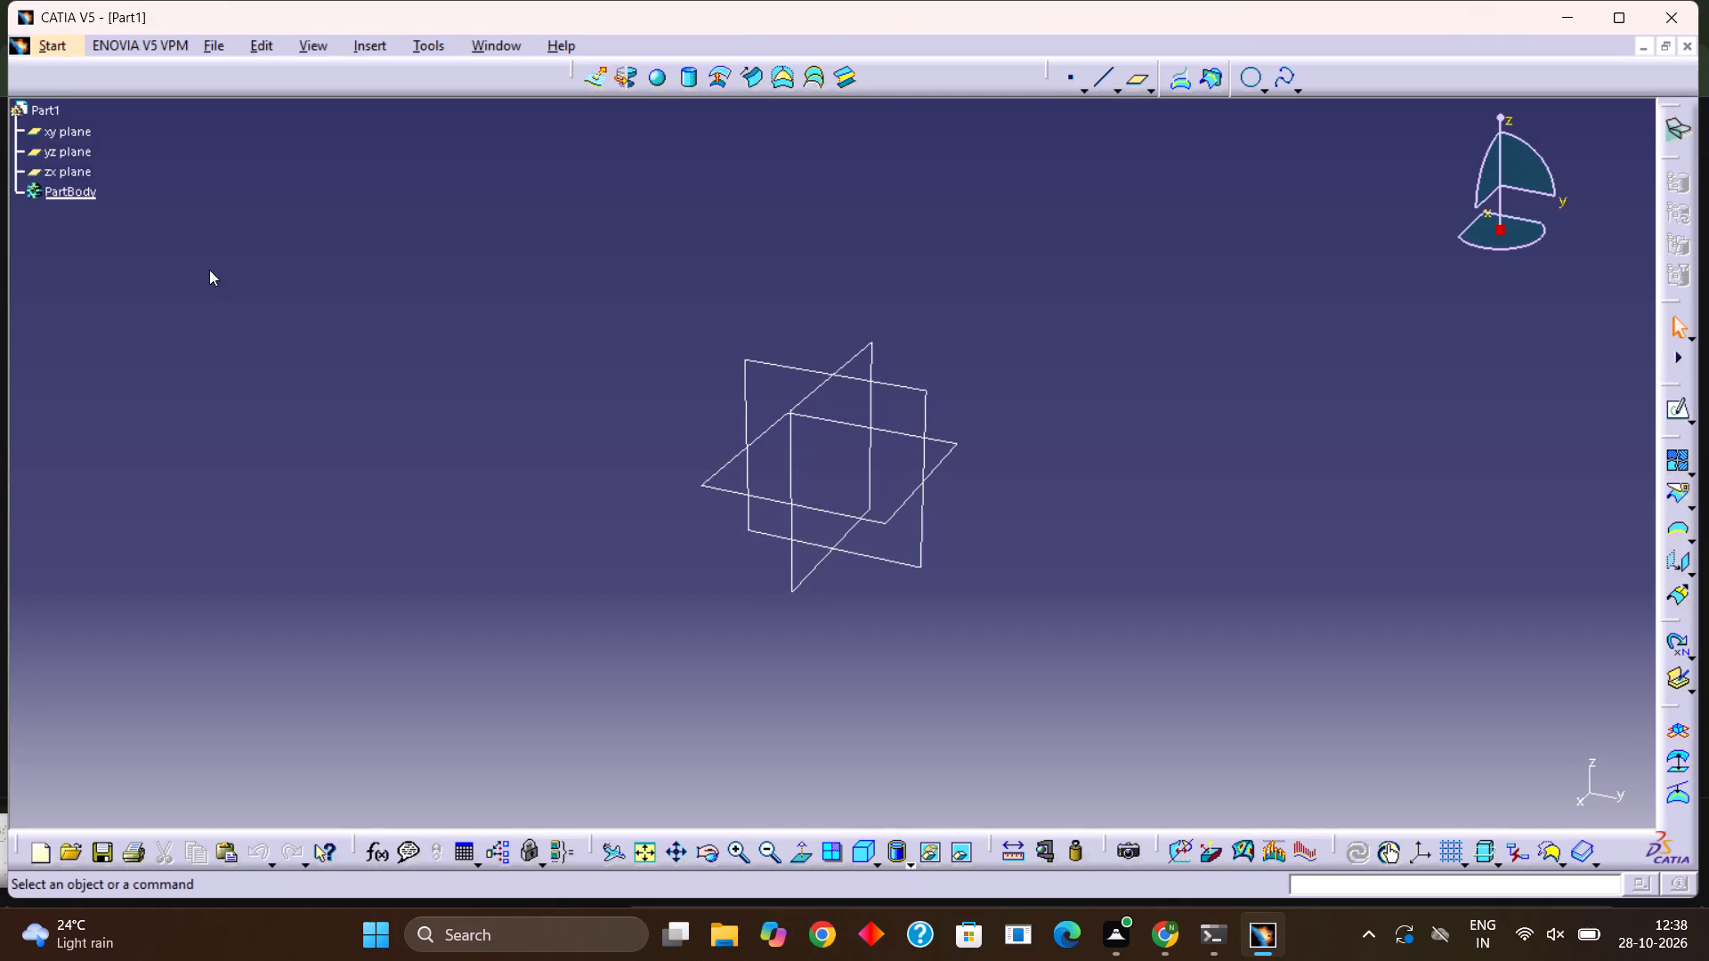
Start a sketch on the xy plane and draw one long horizontal line on the +V side, beyond the plane's outline.
{"action": "left_click", "coordinate": [862, 520]}
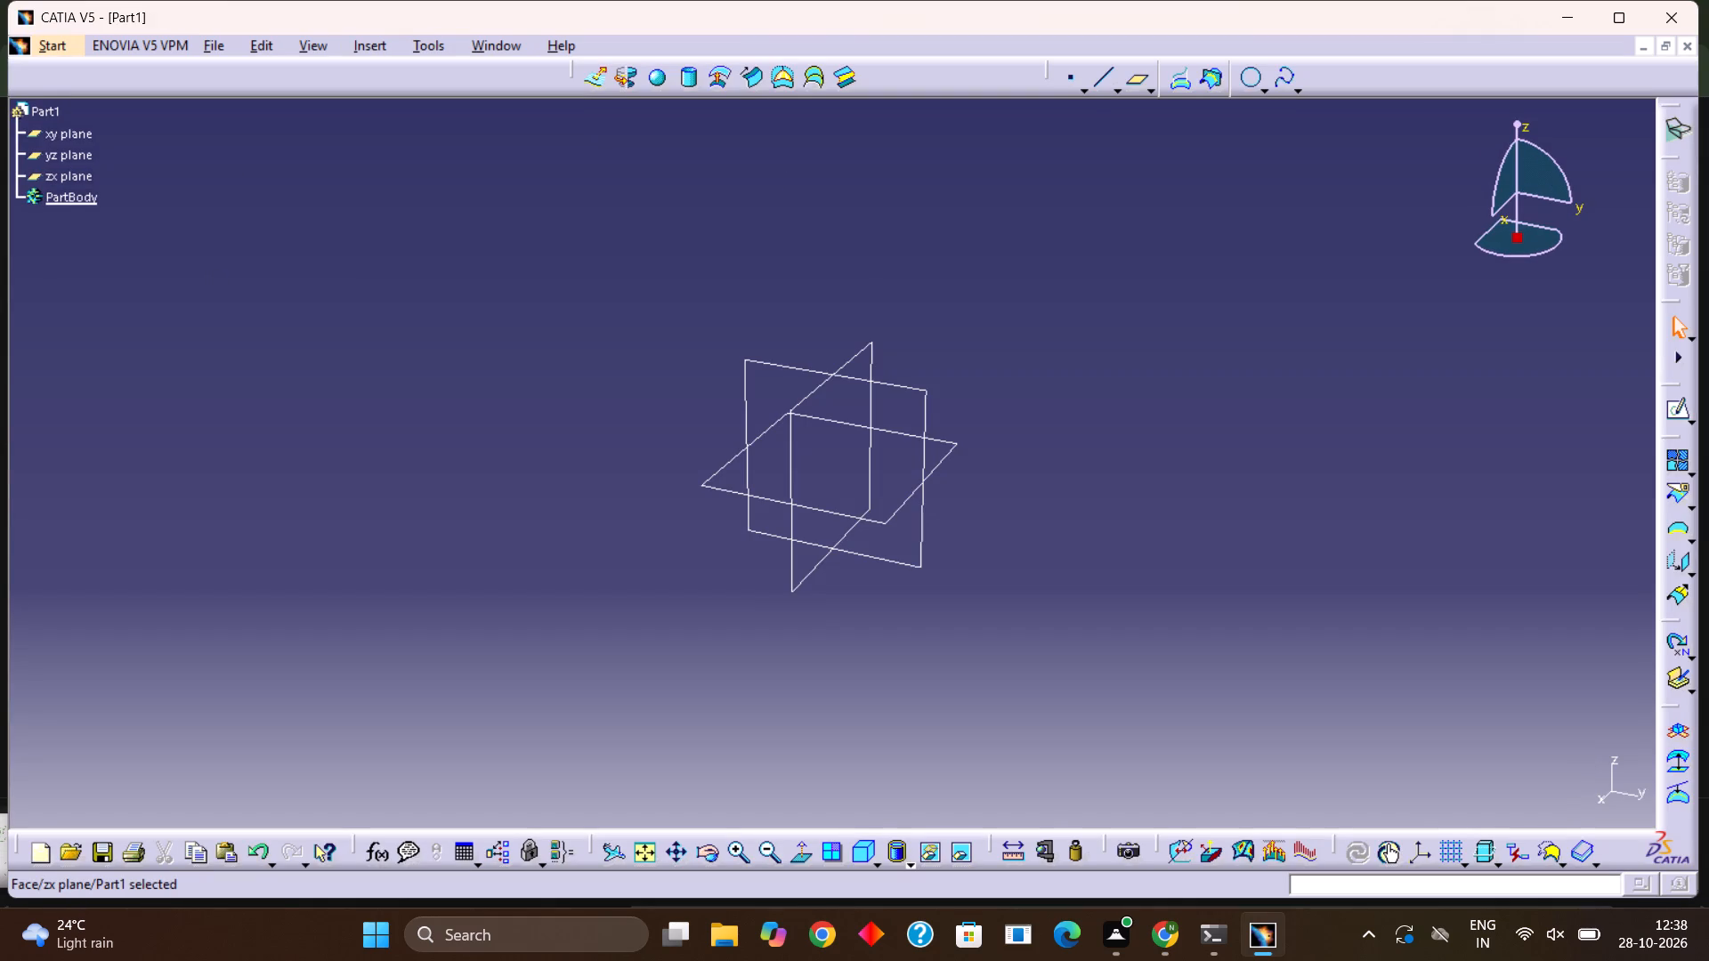
{"action": "left_click", "coordinate": [884, 520]}
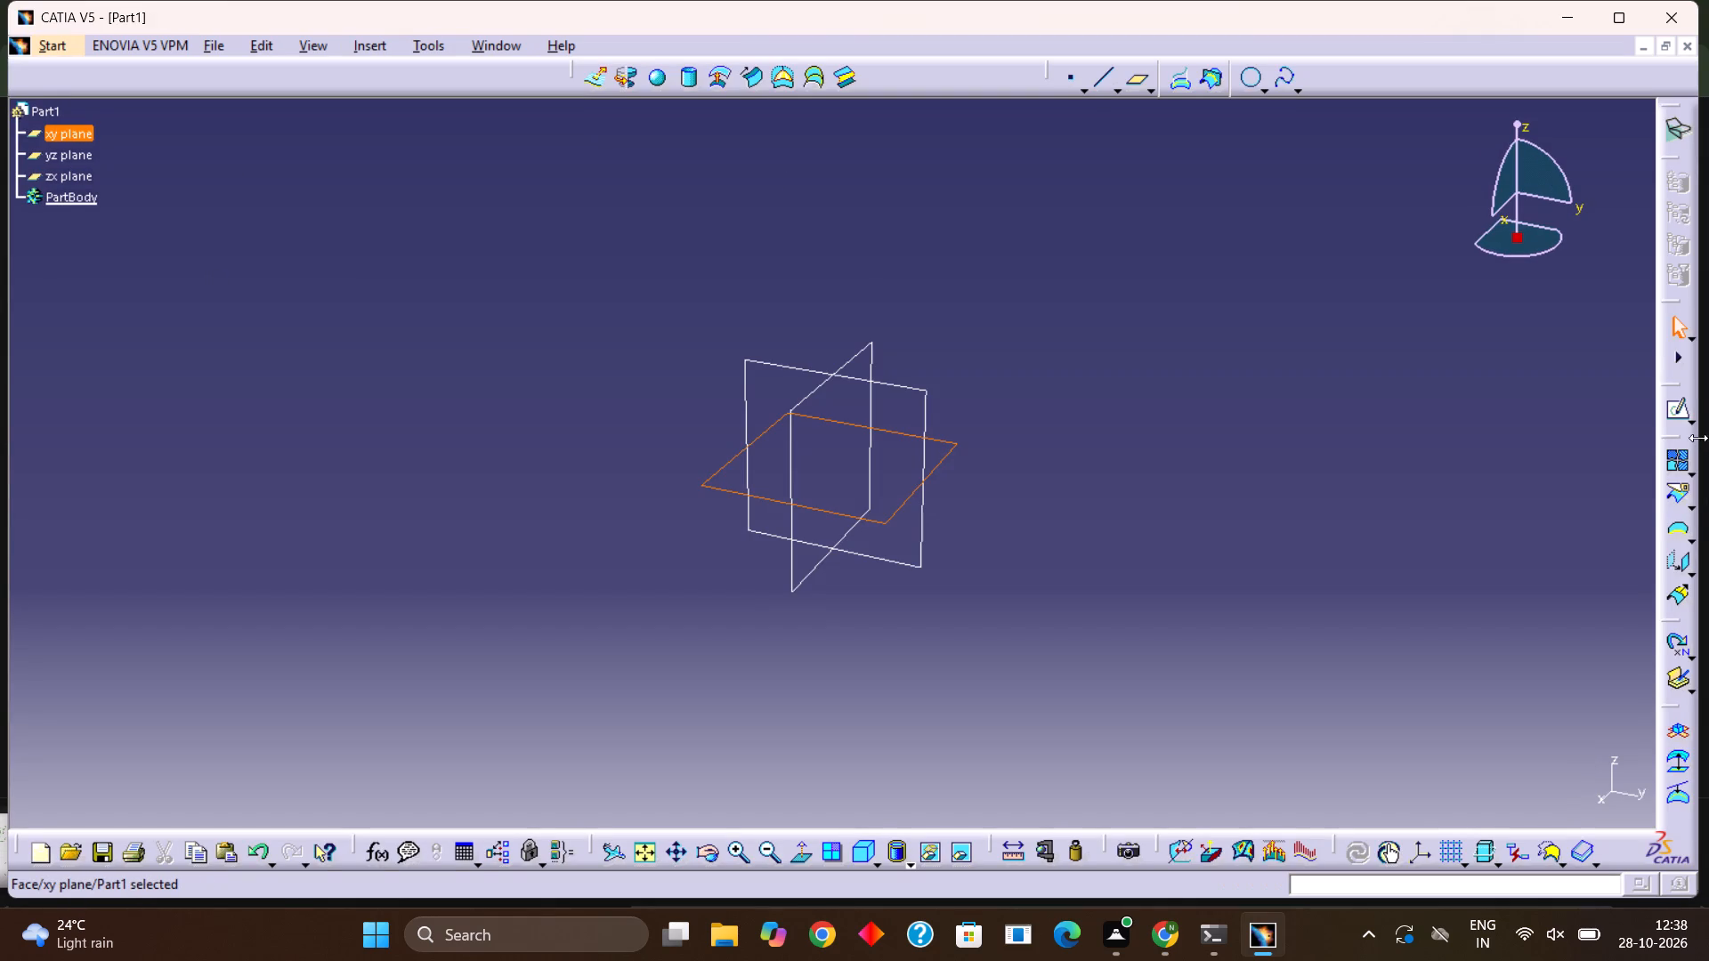
{"action": "left_click", "coordinate": [1679, 408]}
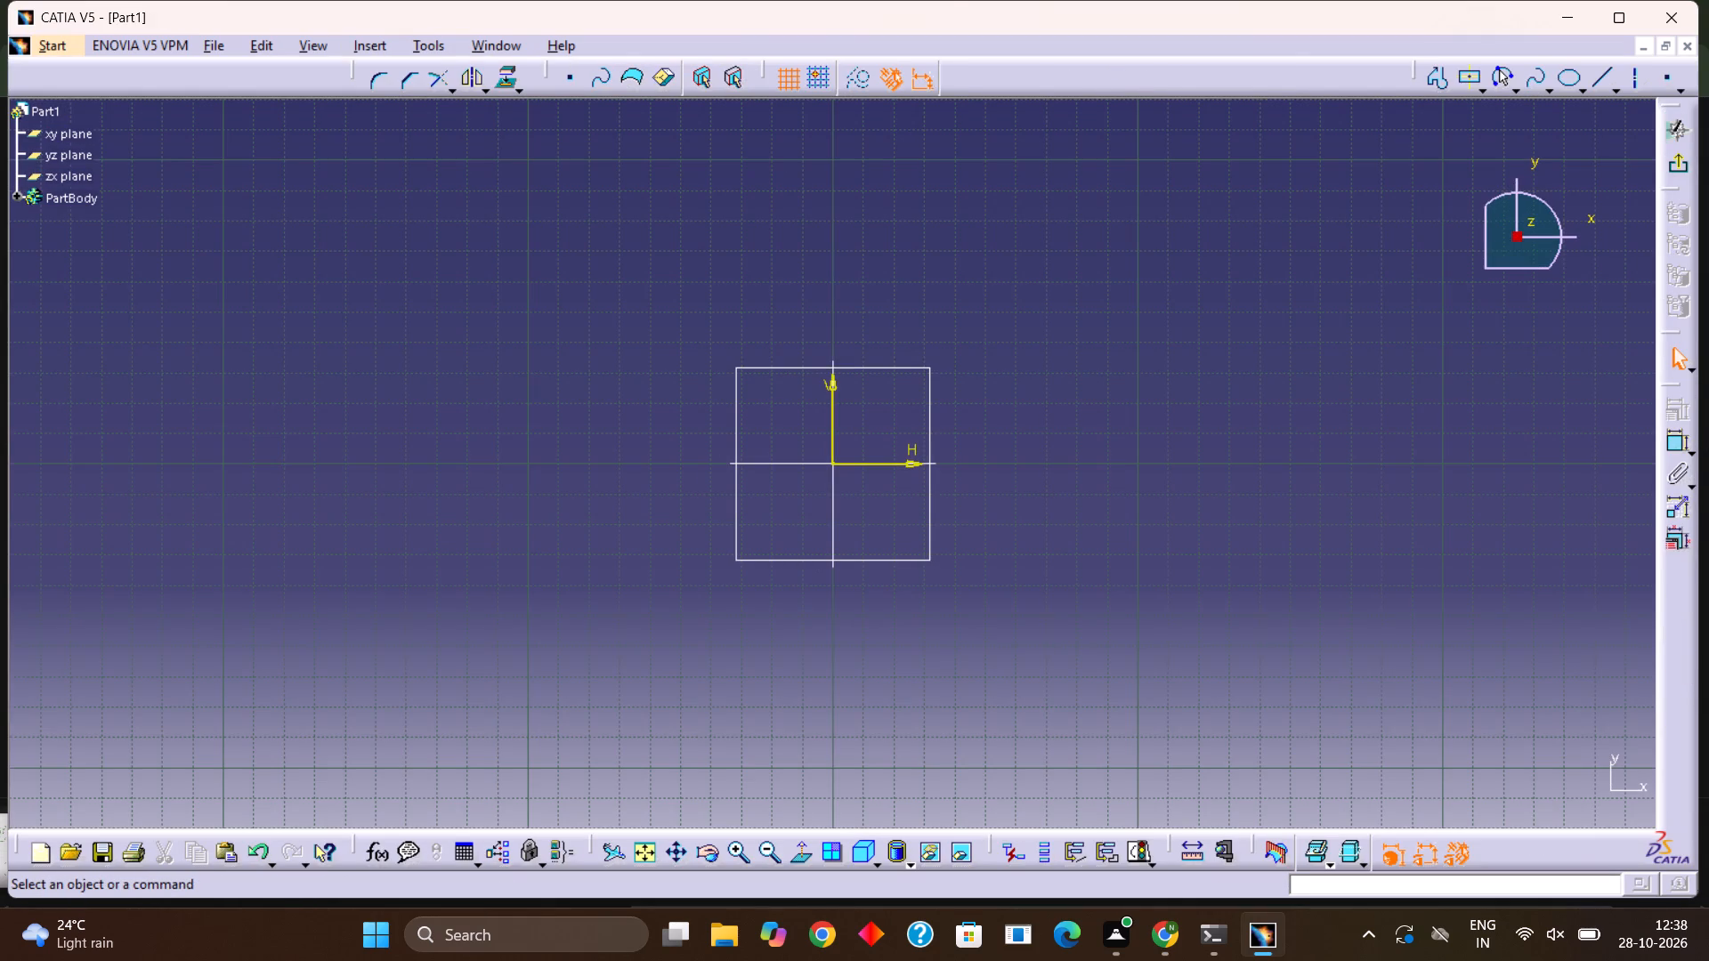
{"action": "left_click", "coordinate": [1438, 80]}
{"action": "left_click", "coordinate": [693, 257]}
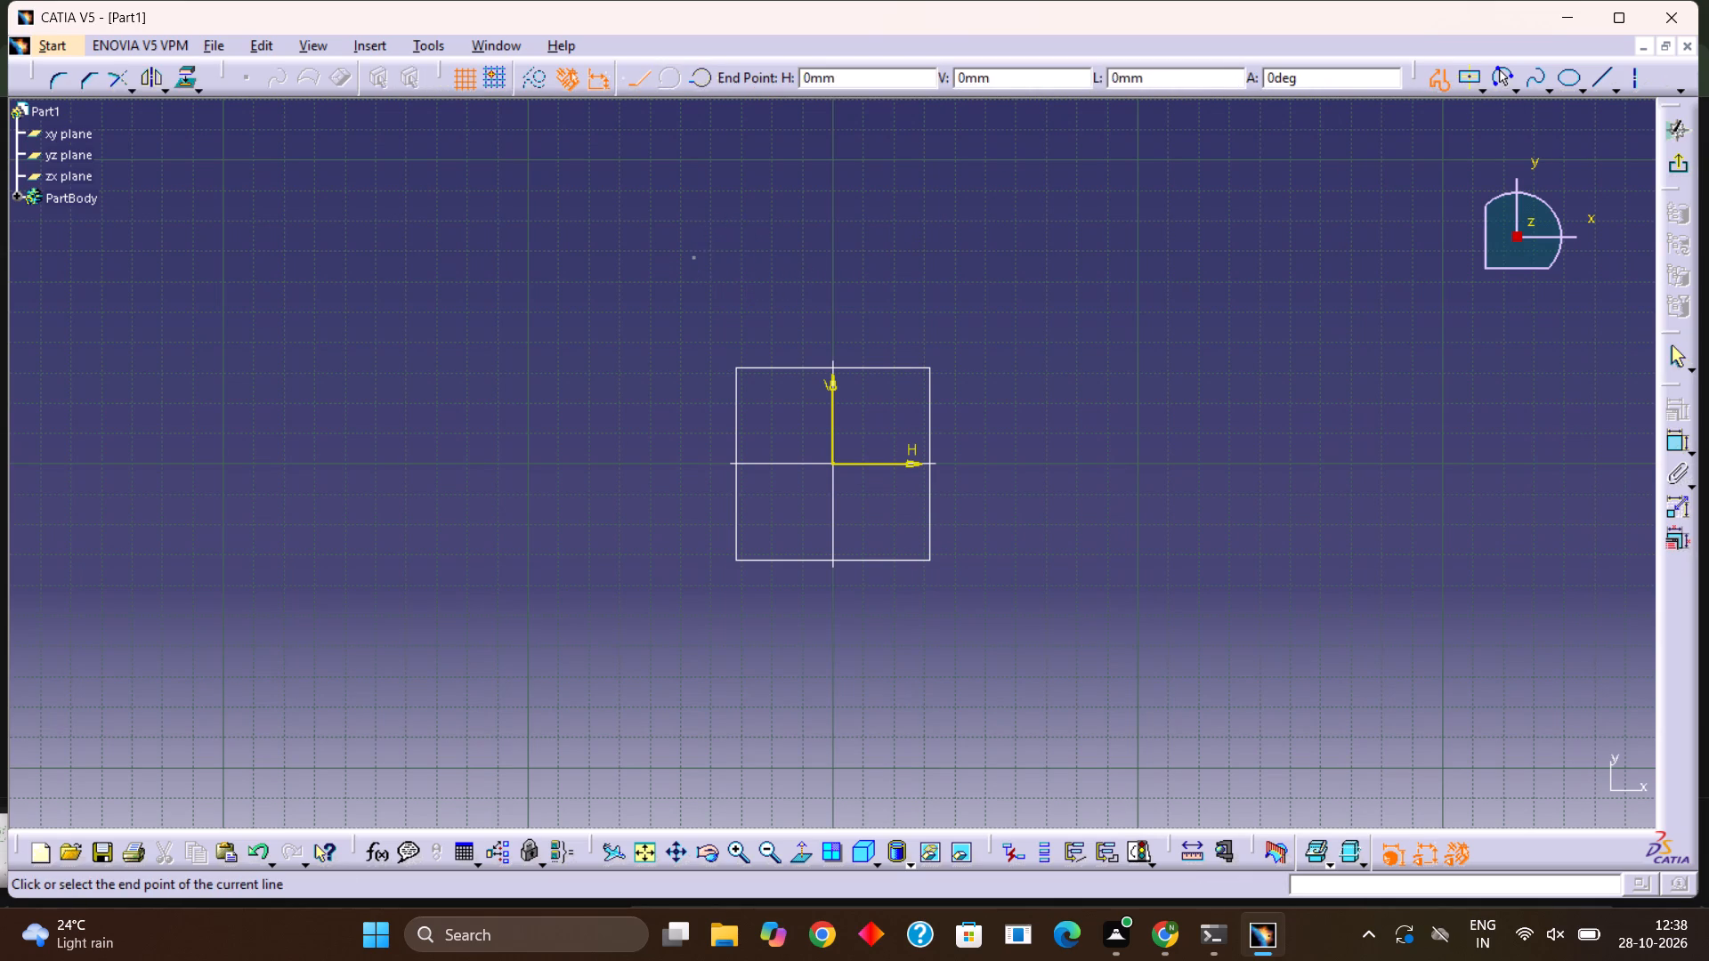
{"action": "left_click", "coordinate": [1106, 253]}
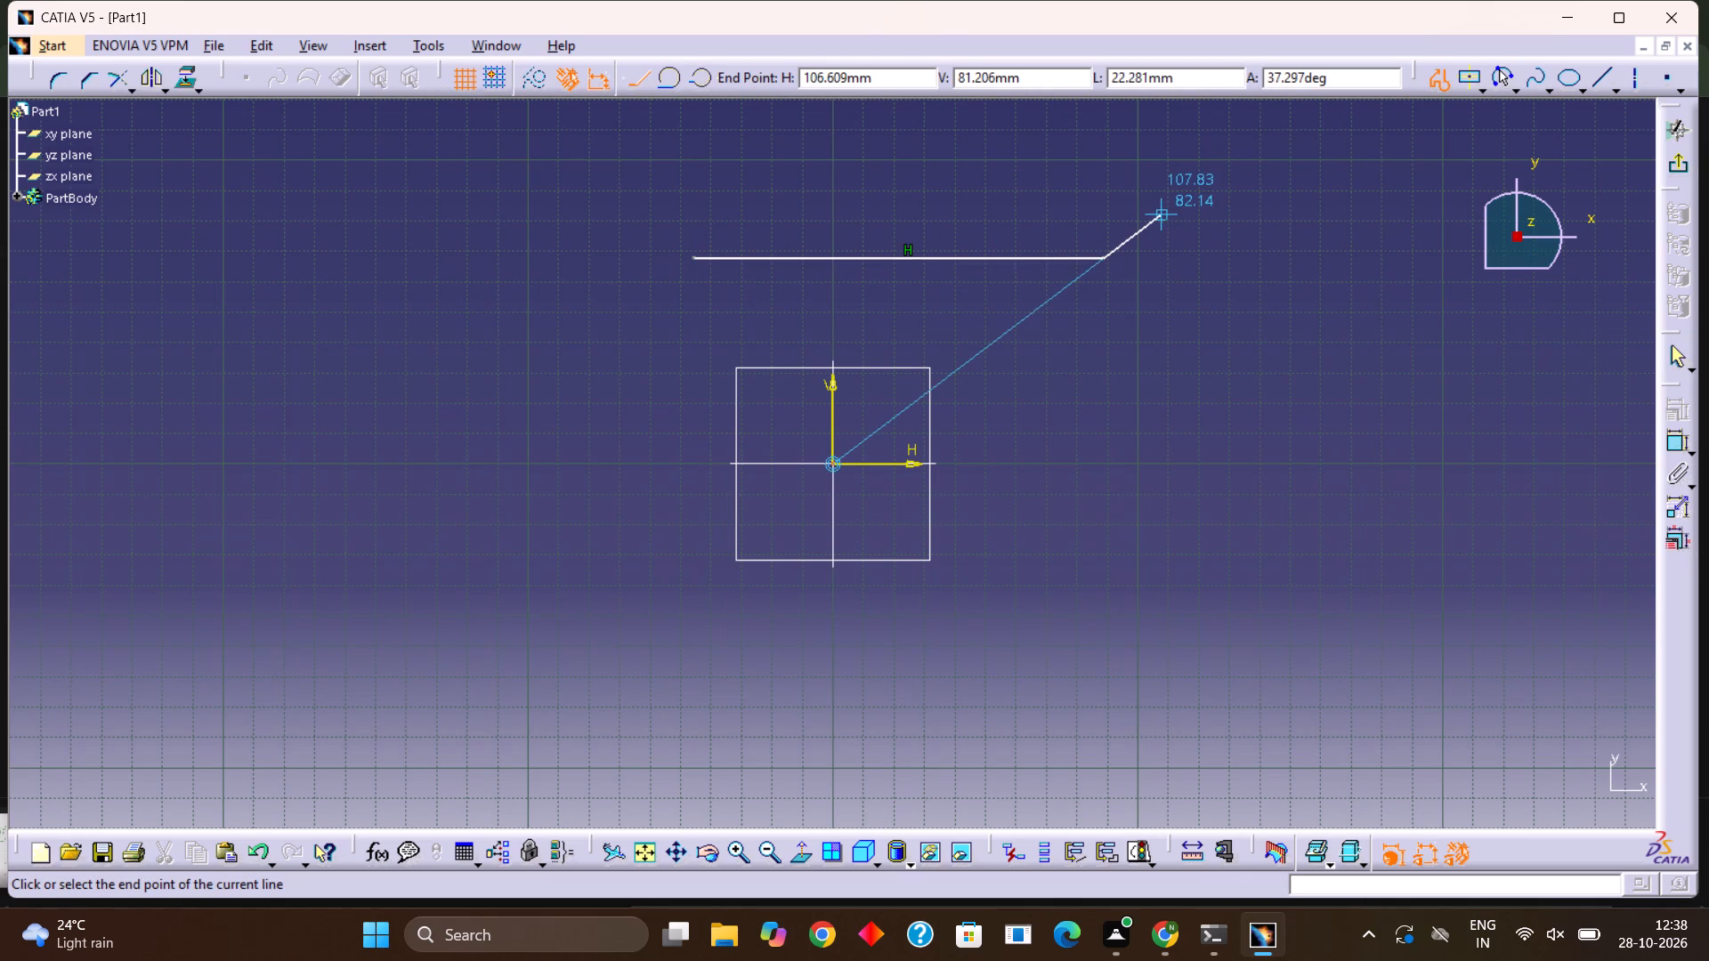
{"action": "key", "text": "Escape"}
{"action": "key", "text": "Escape"}
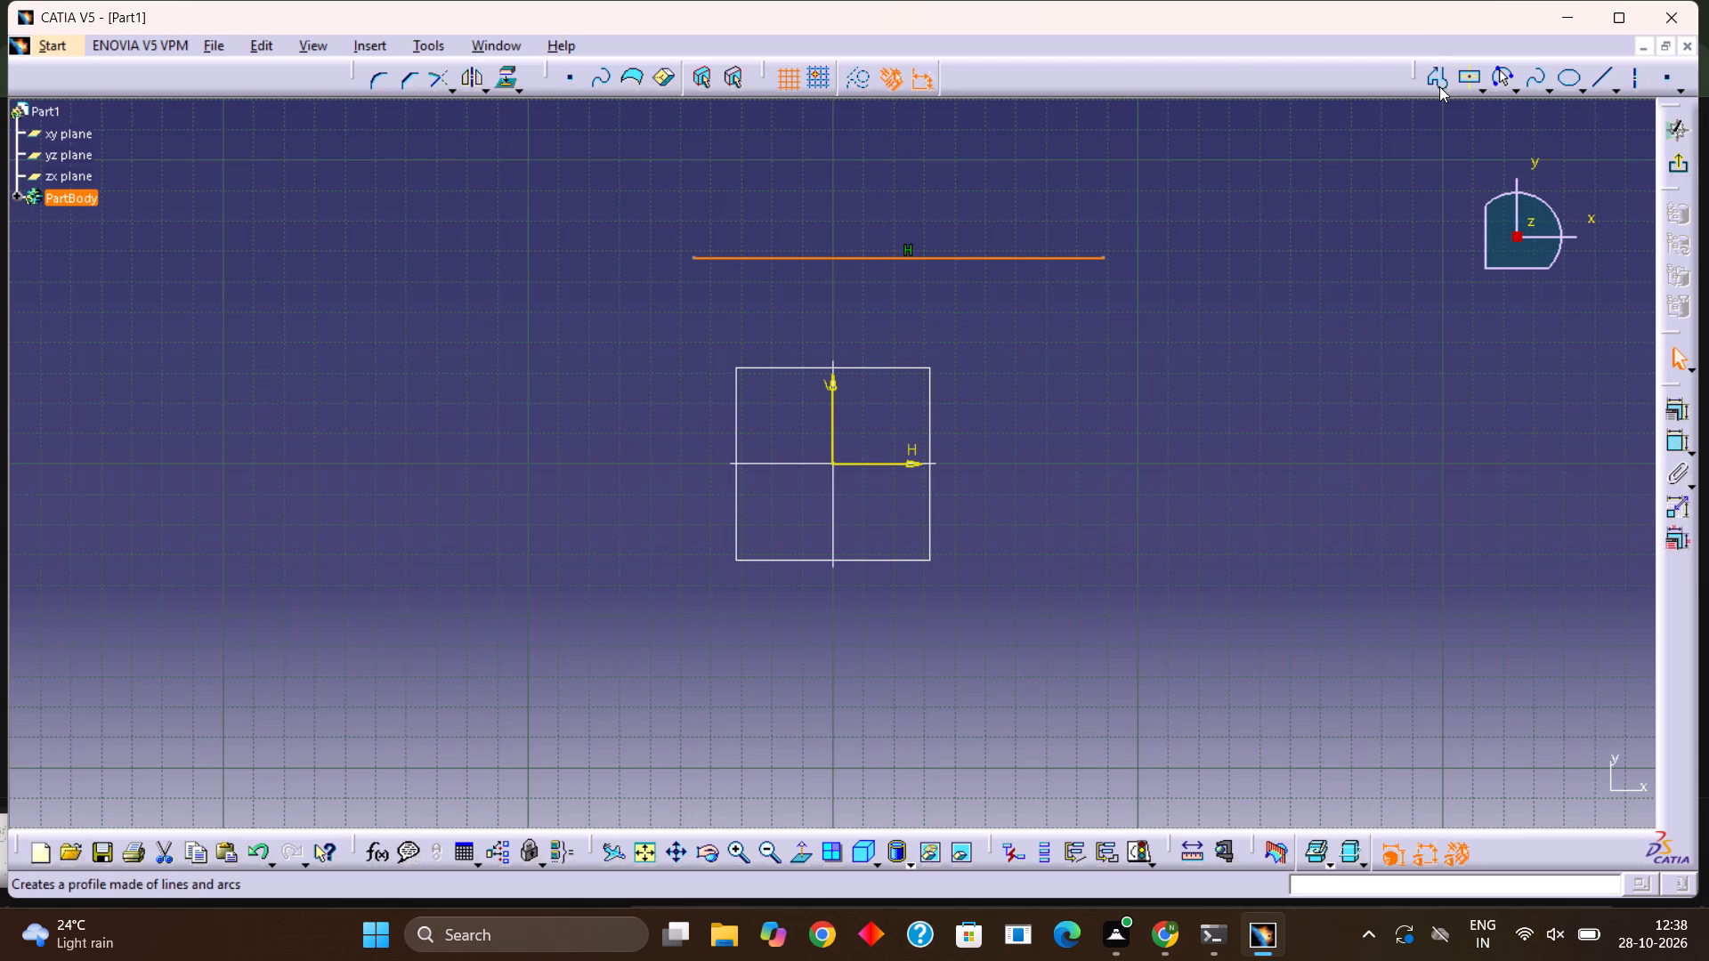
Draw a second long horizontal line on the -V side, roughly mirroring the first, and finish the xy plane sketch.
{"action": "left_click", "coordinate": [1439, 86]}
{"action": "left_click", "coordinate": [683, 674]}
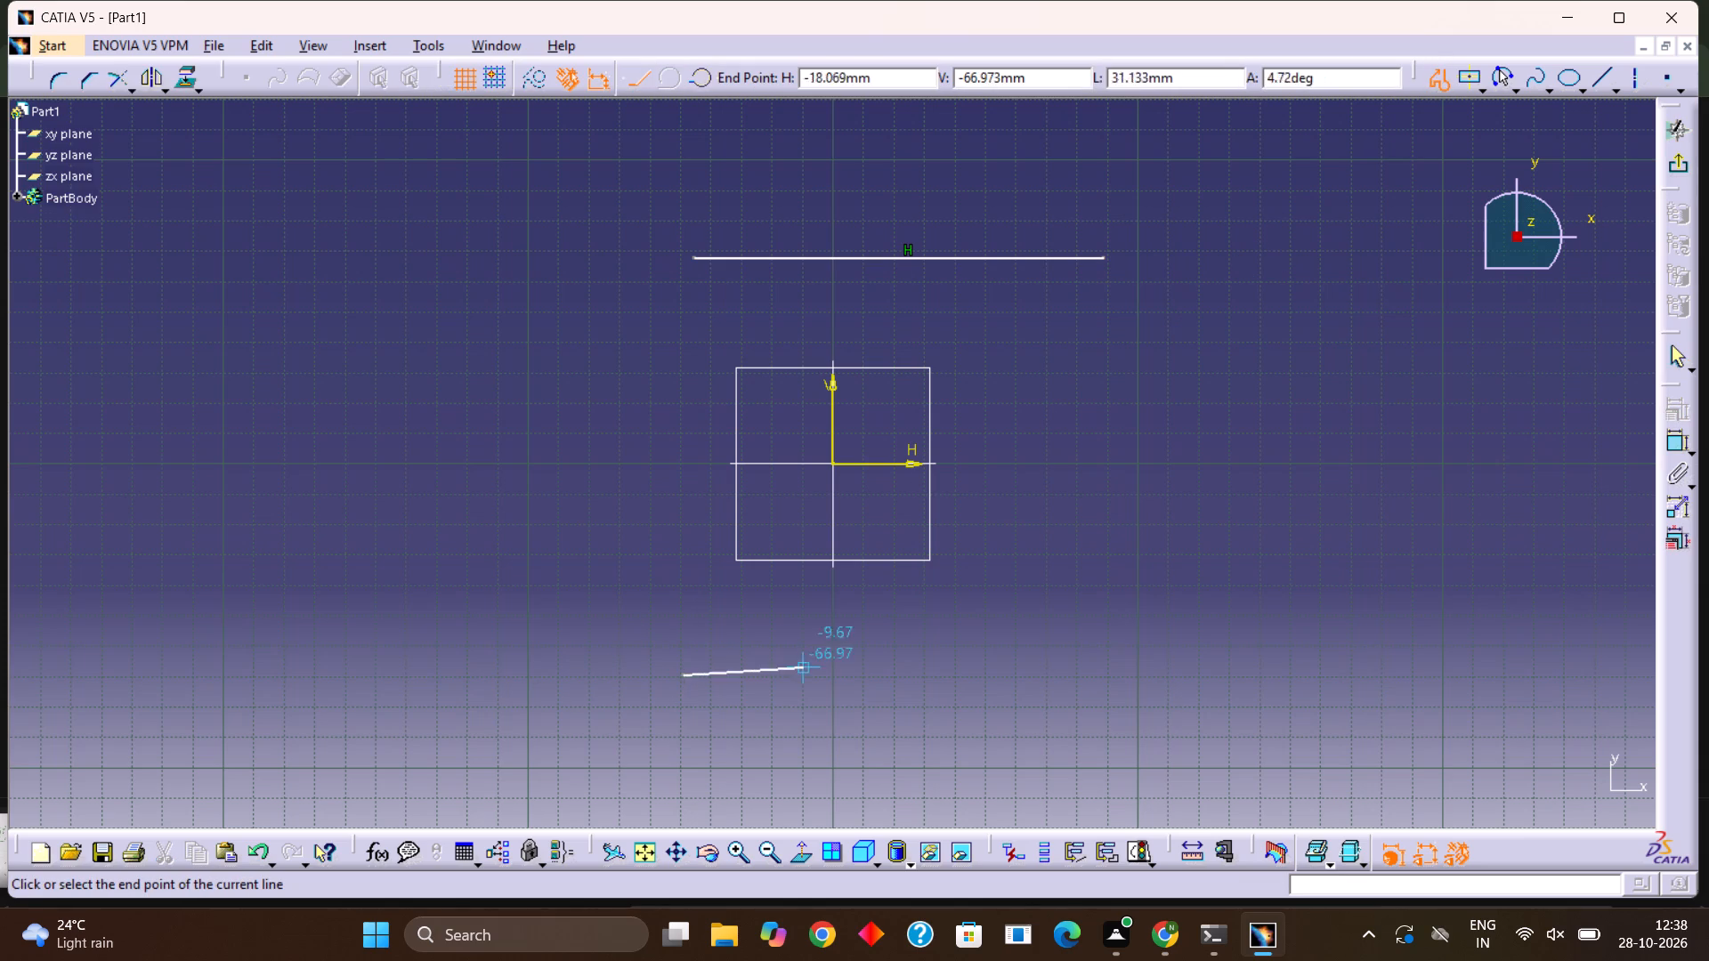
{"action": "left_click", "coordinate": [1145, 673]}
{"action": "key", "text": "Escape"}
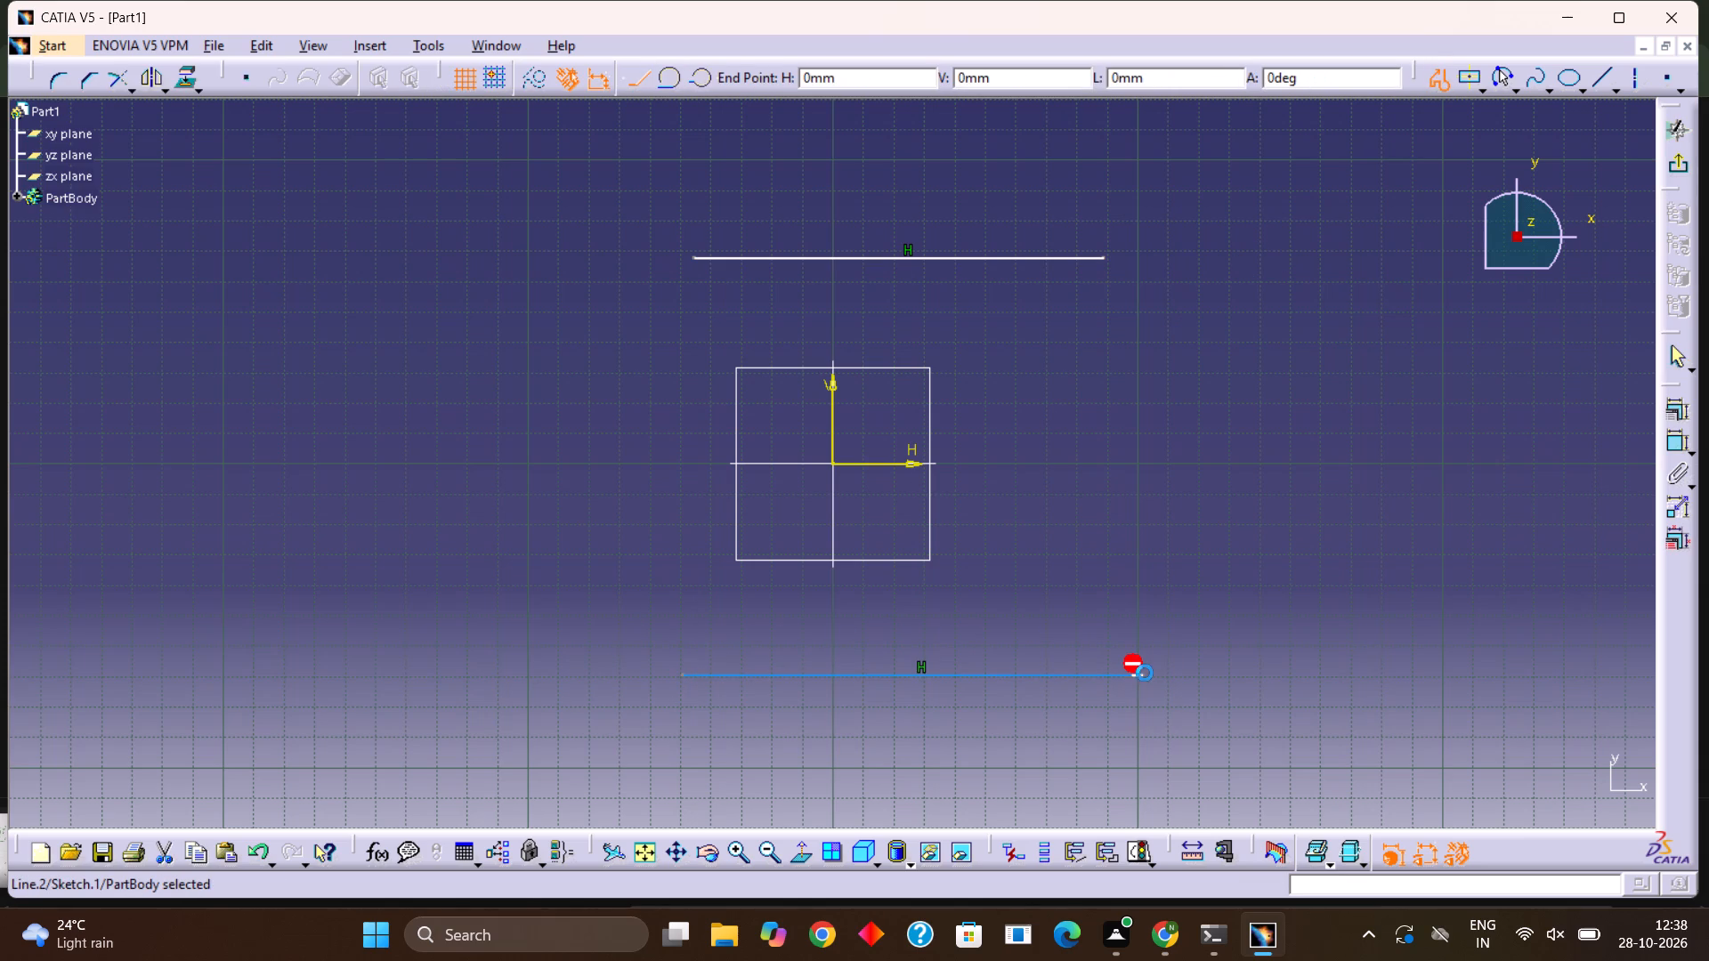
{"action": "left_click", "coordinate": [1357, 521]}
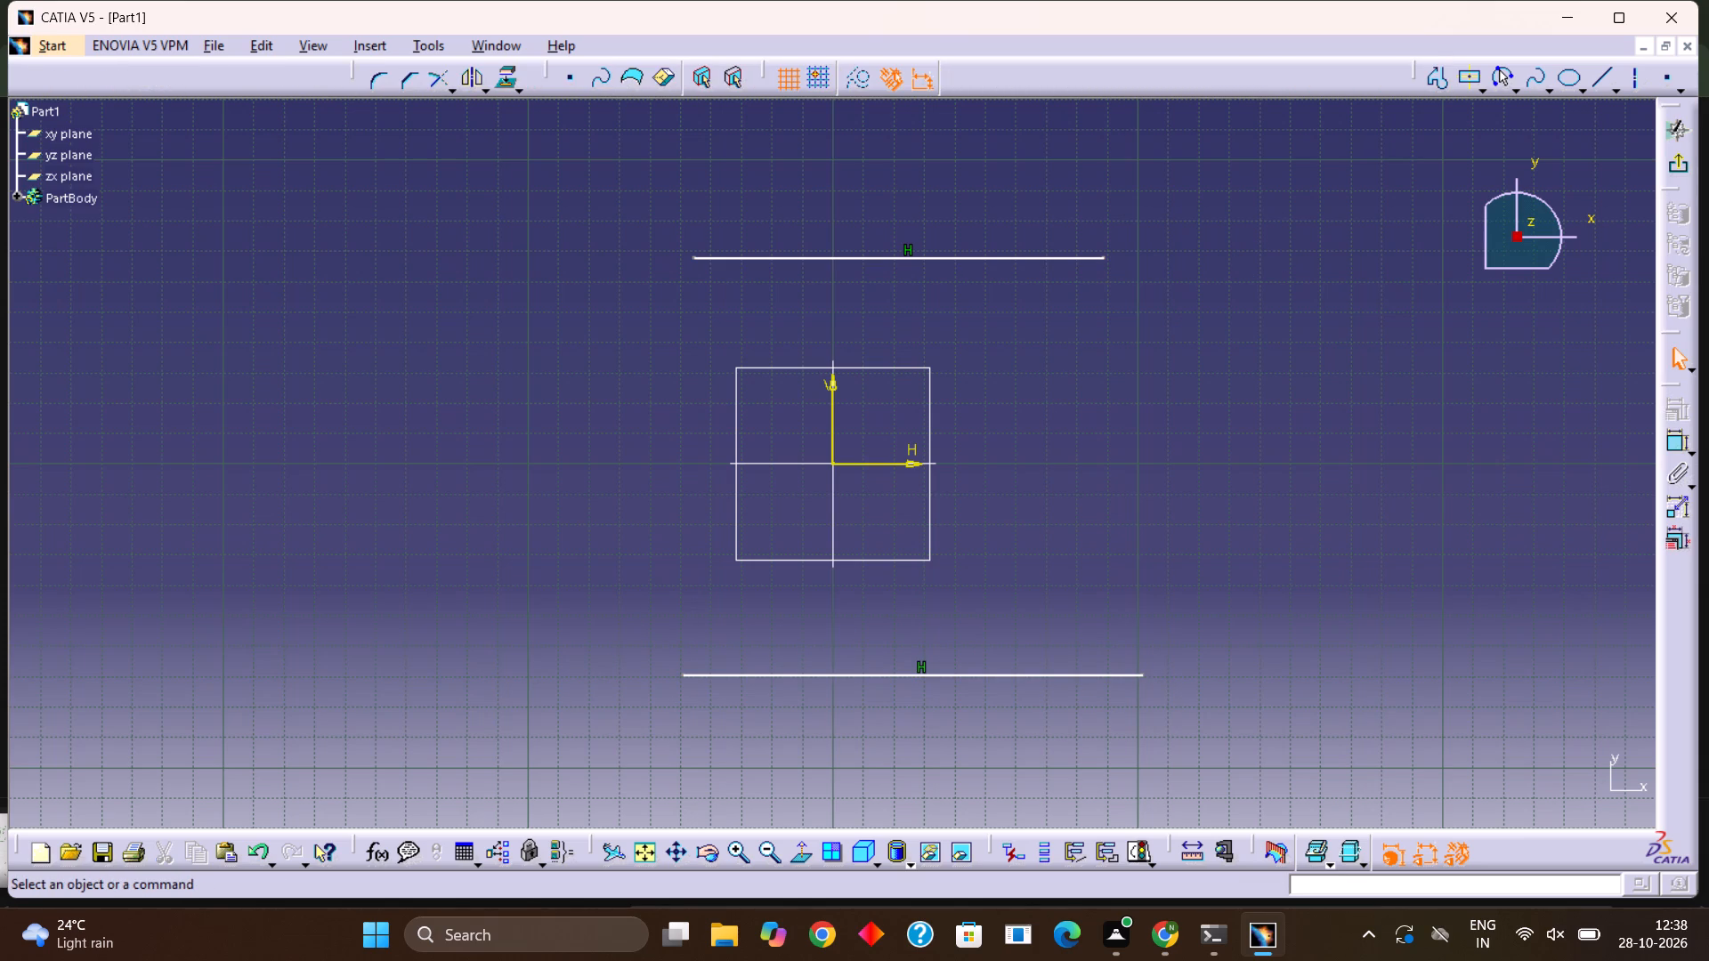
{"action": "left_click", "coordinate": [1673, 168]}
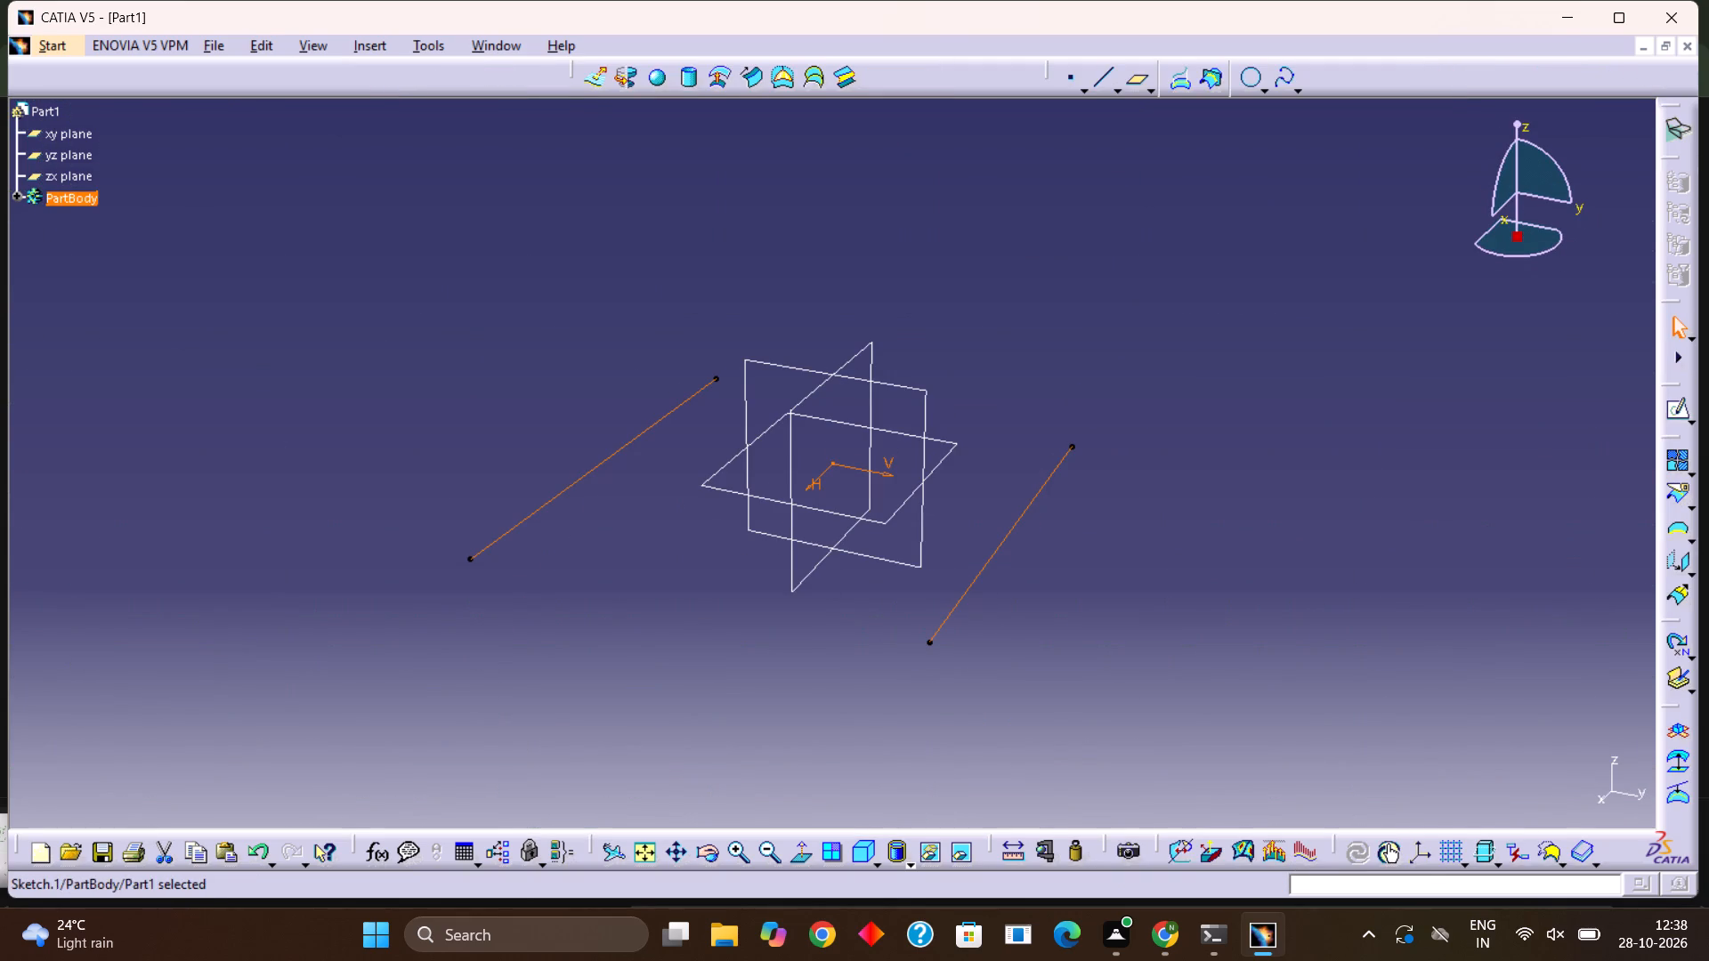
Sketch a single horizontal line across the V axis on the yz plane at about V 79 mm, and finish the sketch.
{"action": "left_click", "coordinate": [923, 532]}
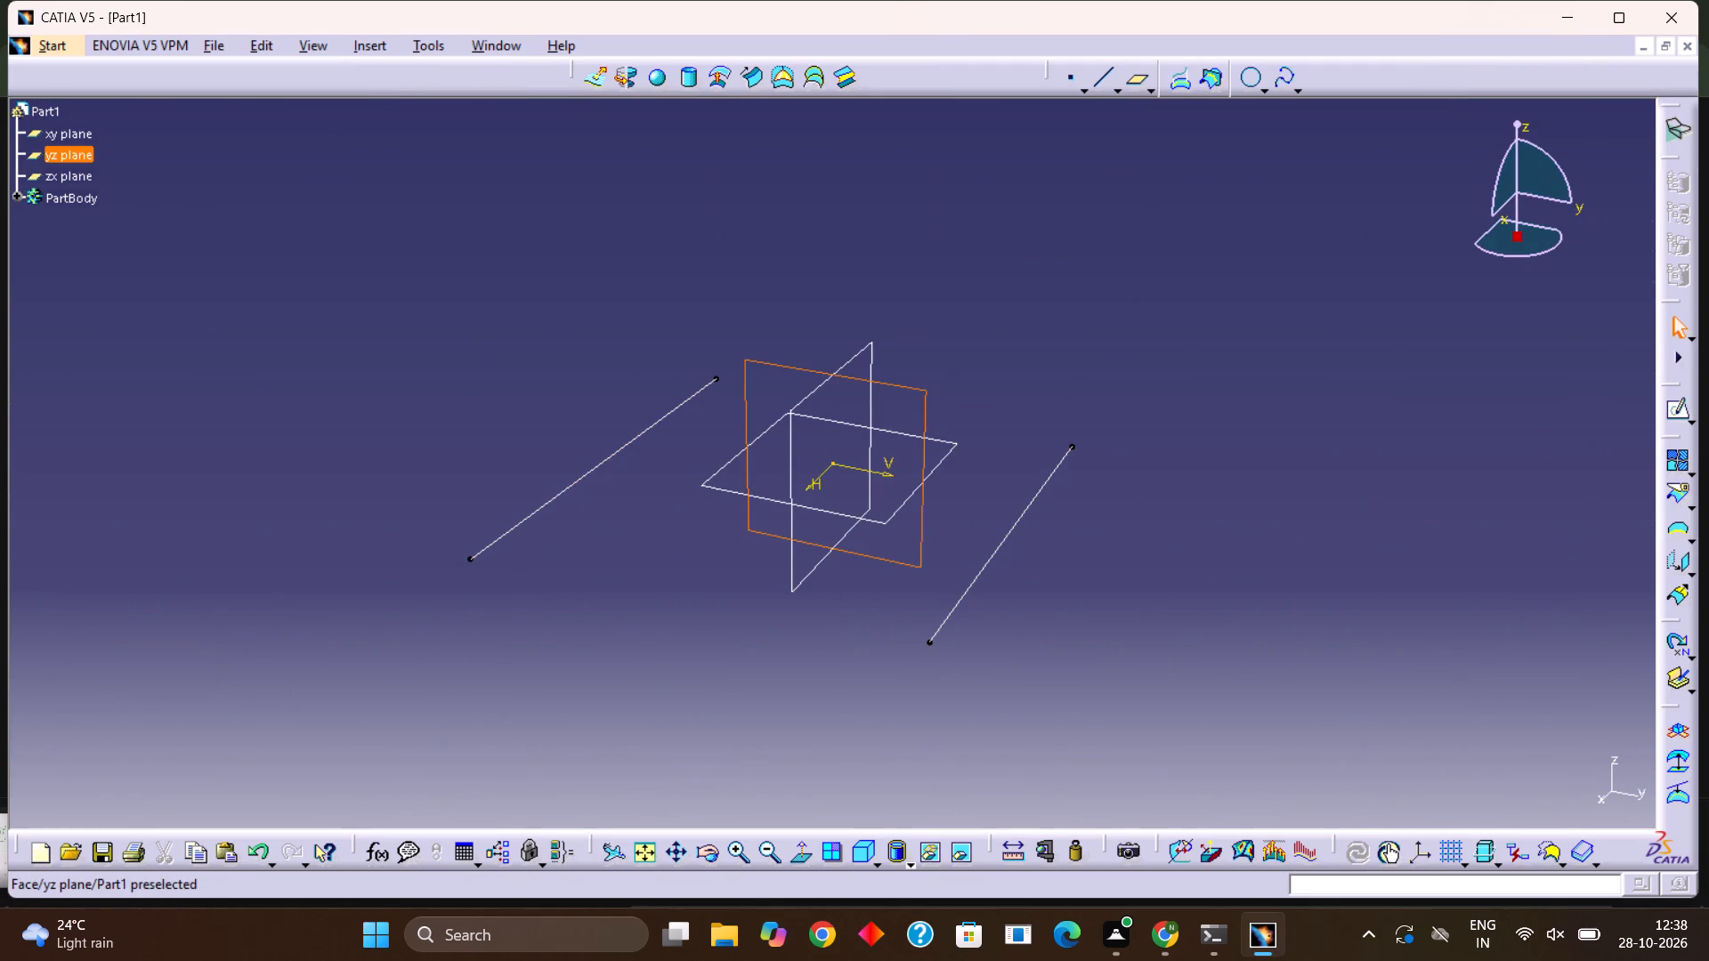
{"action": "left_click", "coordinate": [1673, 413]}
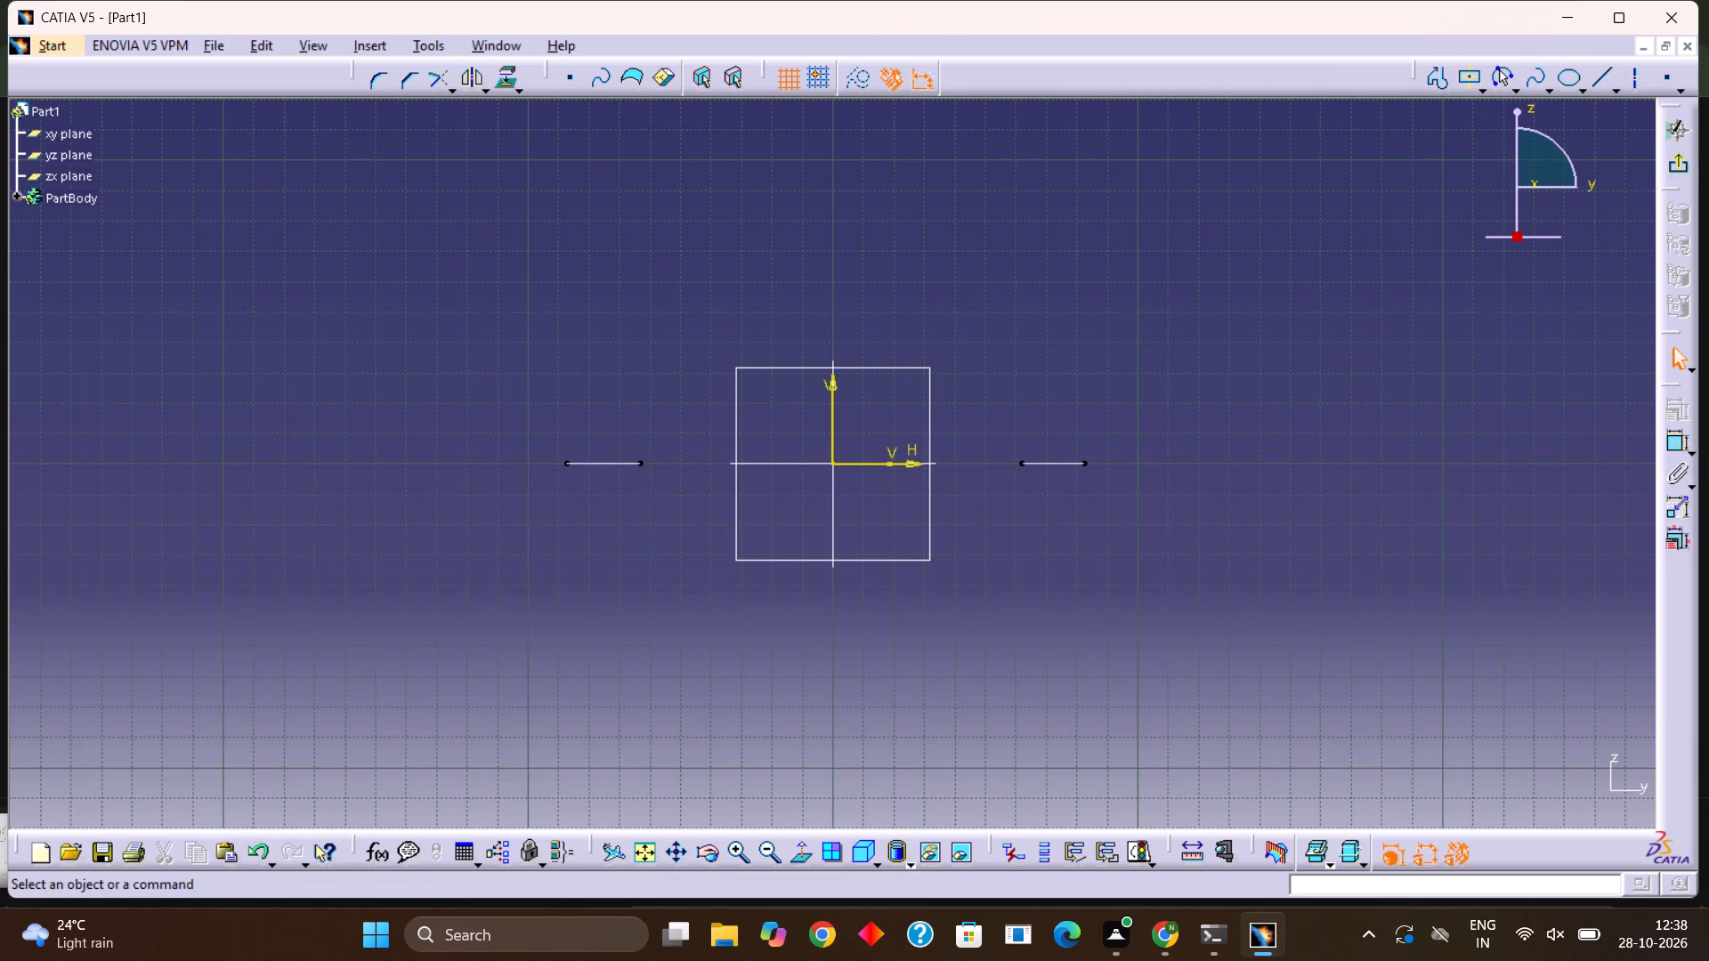
{"action": "left_click", "coordinate": [1430, 79]}
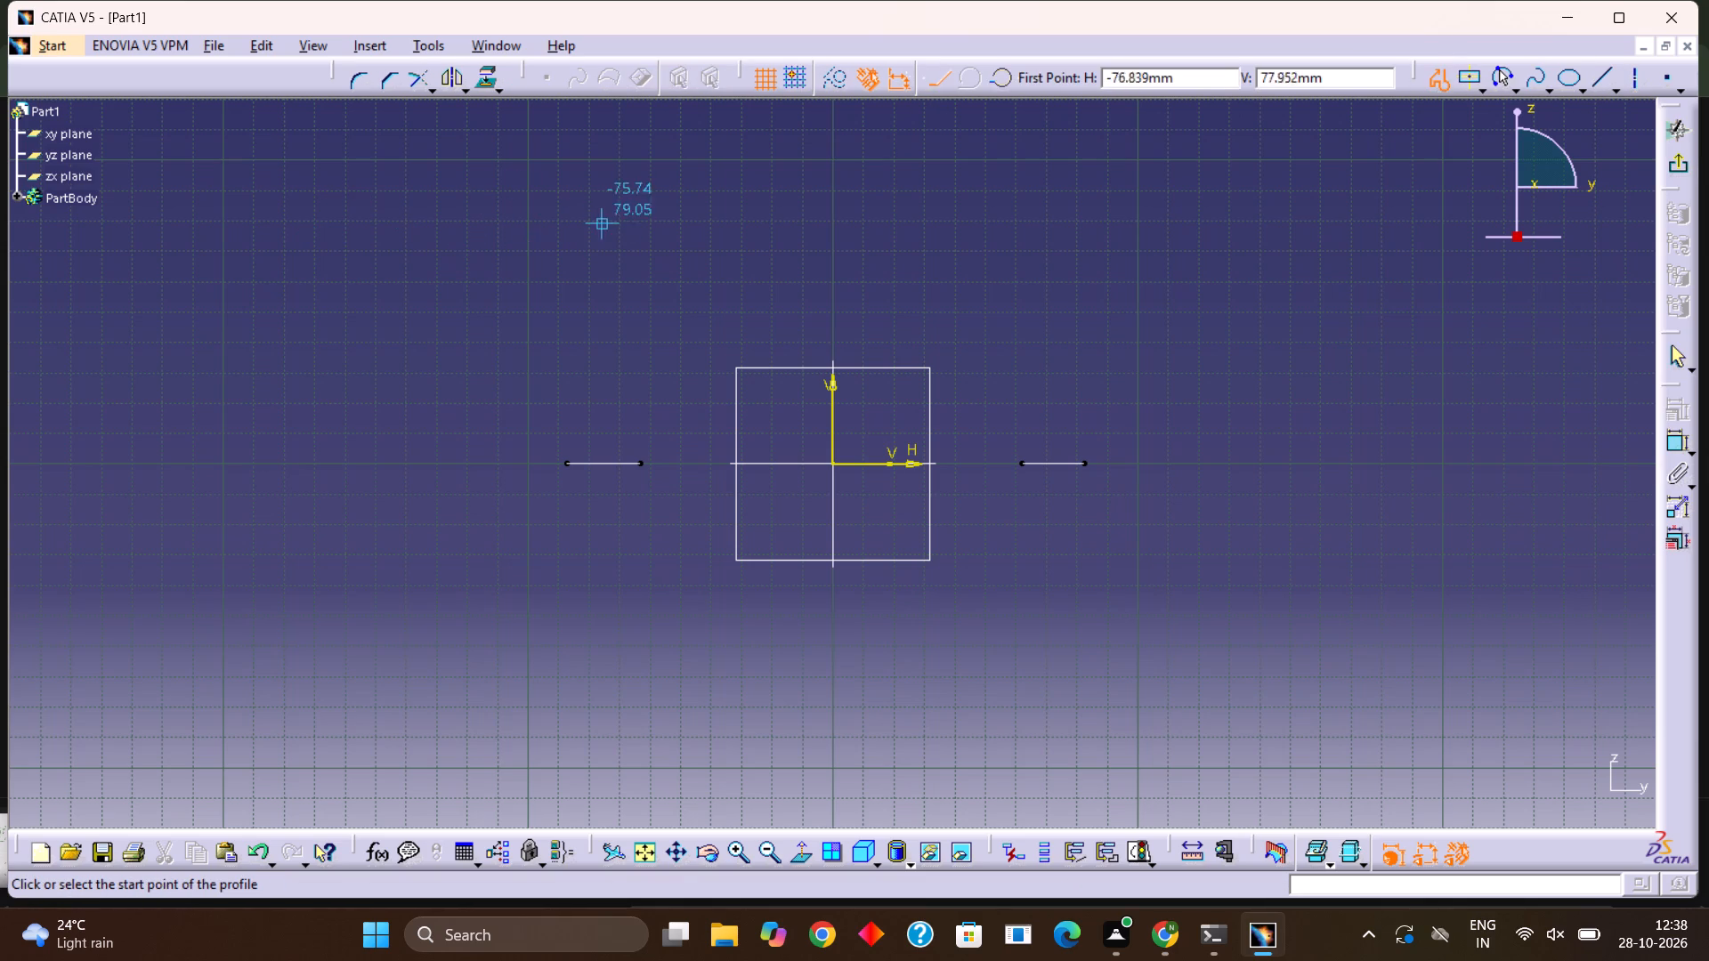
{"action": "left_click_drag", "start_coordinate": [639, 222], "coordinate": [808, 226]}
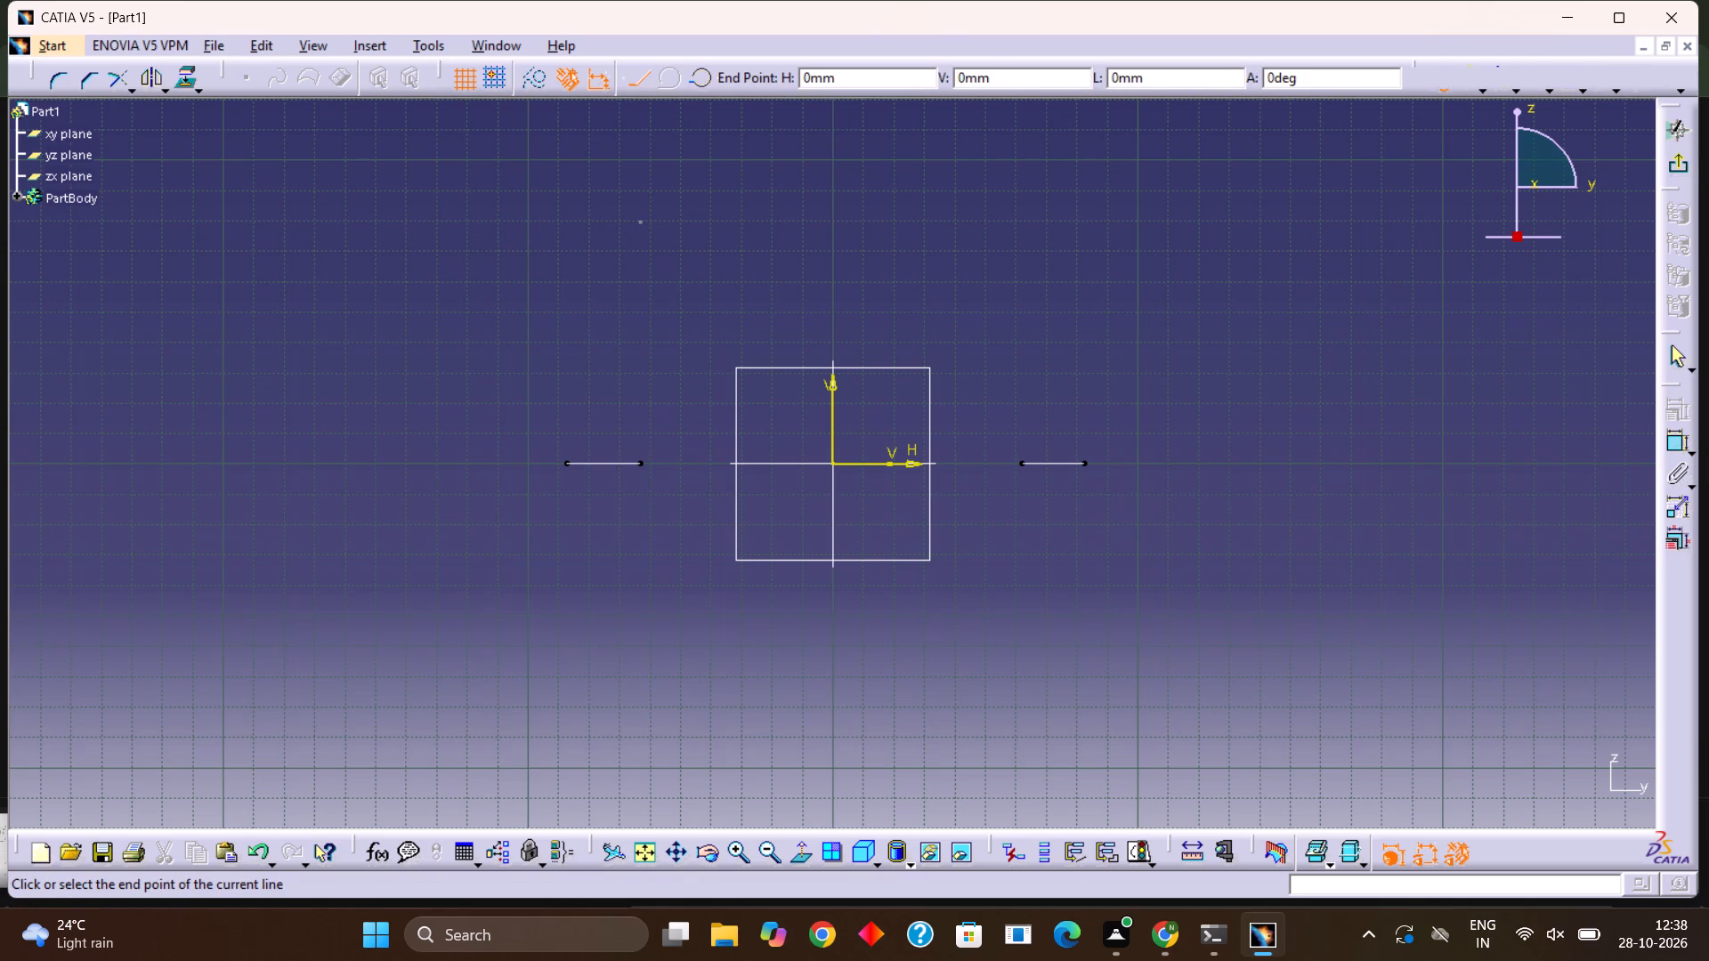
{"action": "left_click_drag", "start_coordinate": [808, 226], "coordinate": [809, 226]}
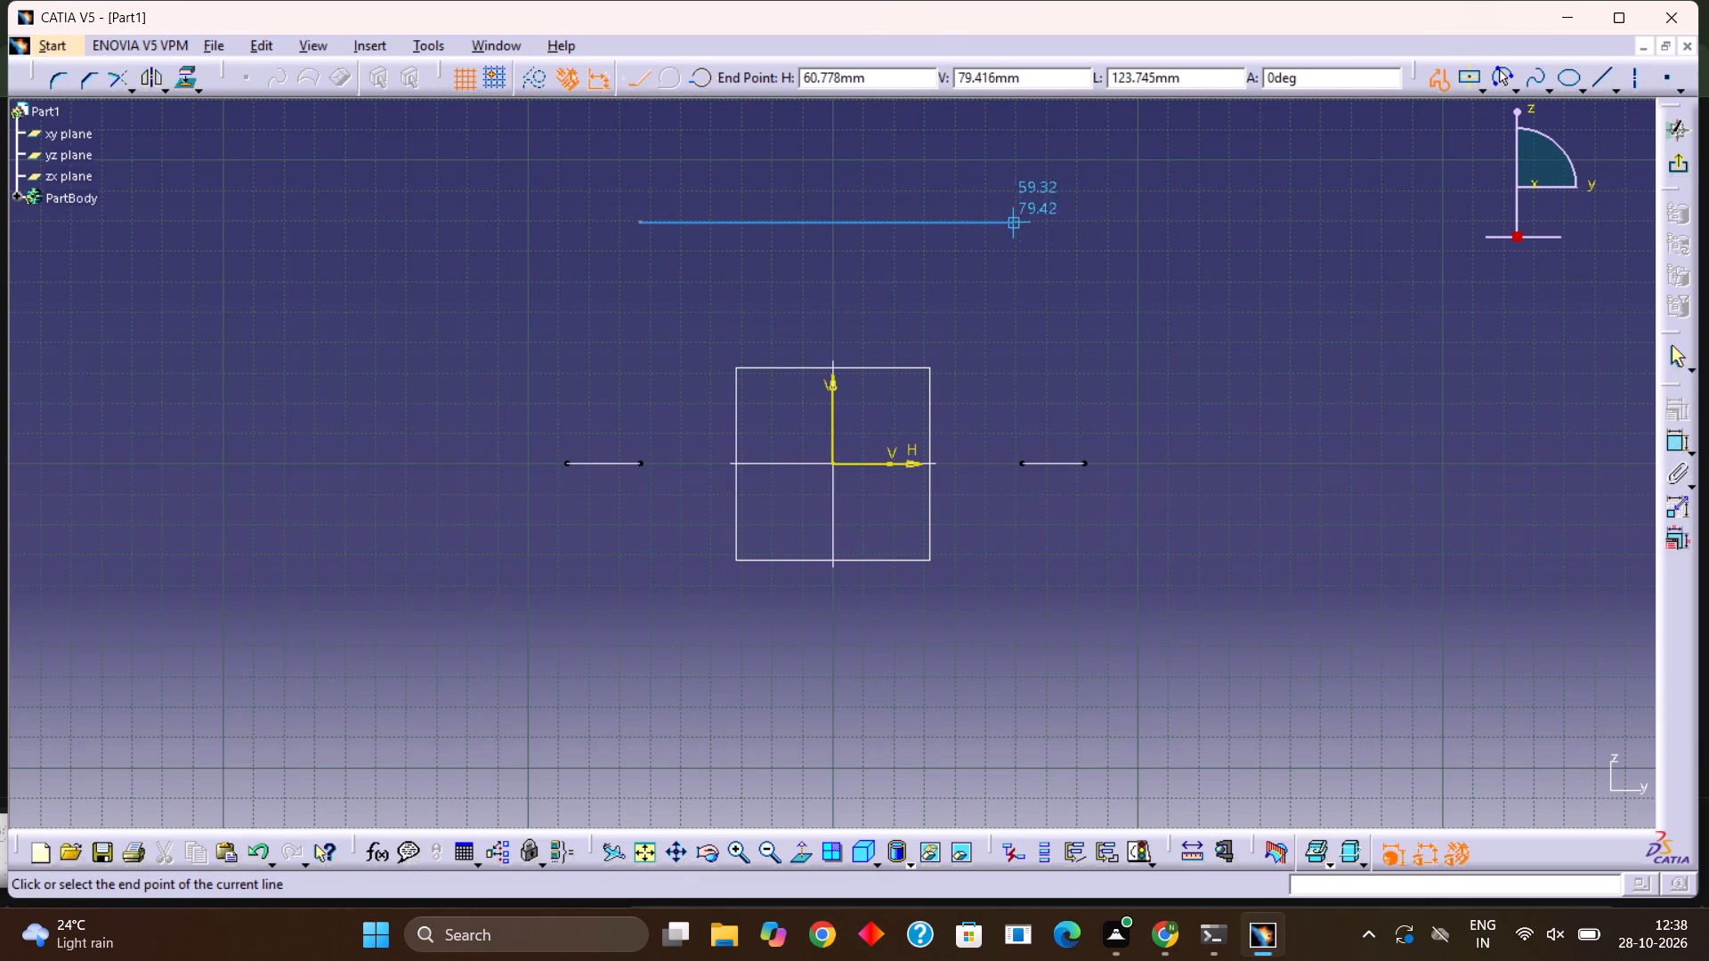
{"action": "left_click", "coordinate": [1033, 225]}
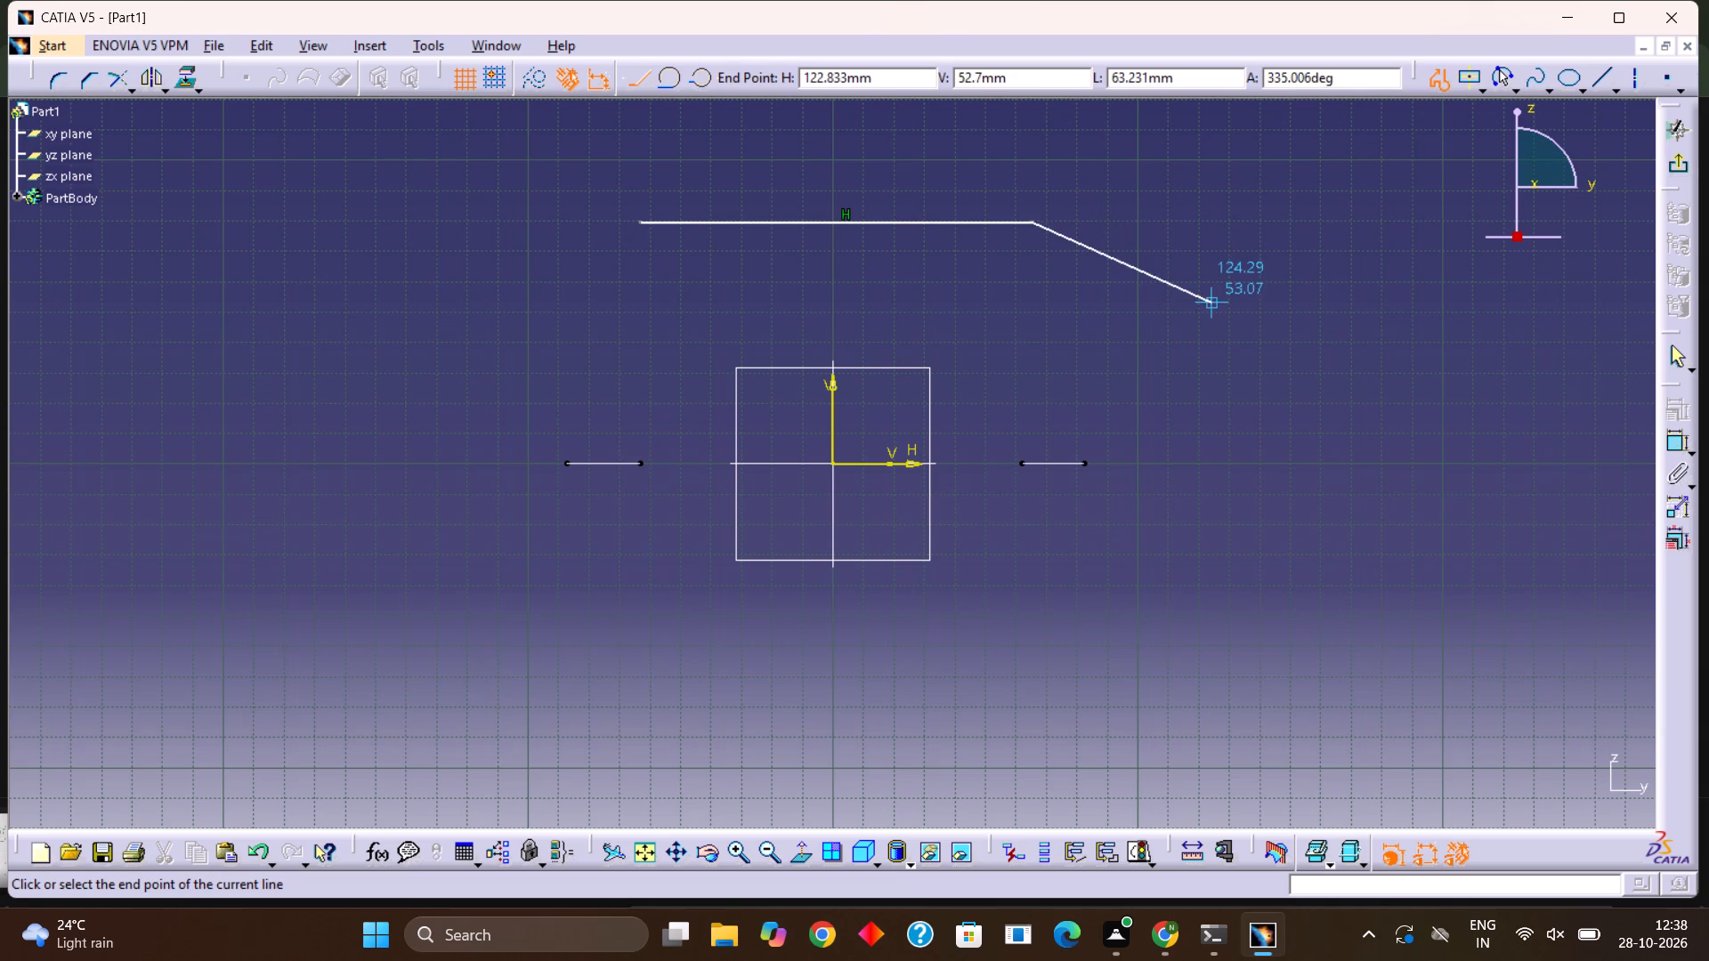
{"action": "key", "text": "Escape"}
{"action": "left_click", "coordinate": [1507, 295]}
{"action": "left_click", "coordinate": [1671, 164]}
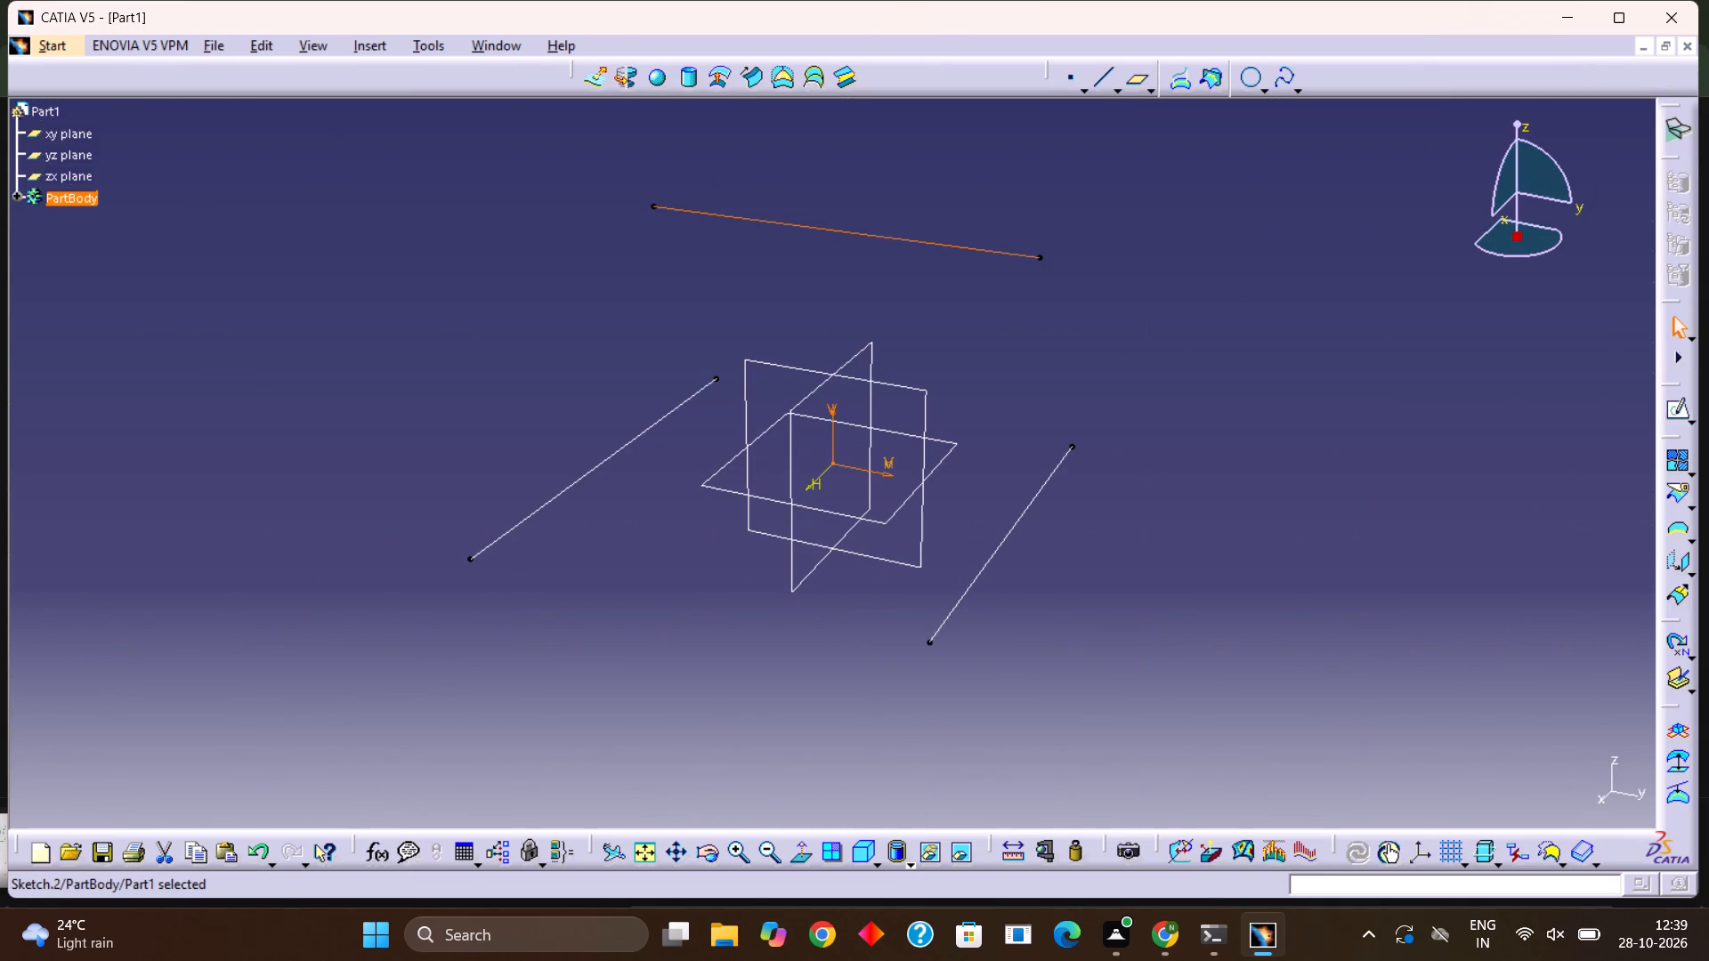
{"action": "left_click", "coordinate": [974, 327]}
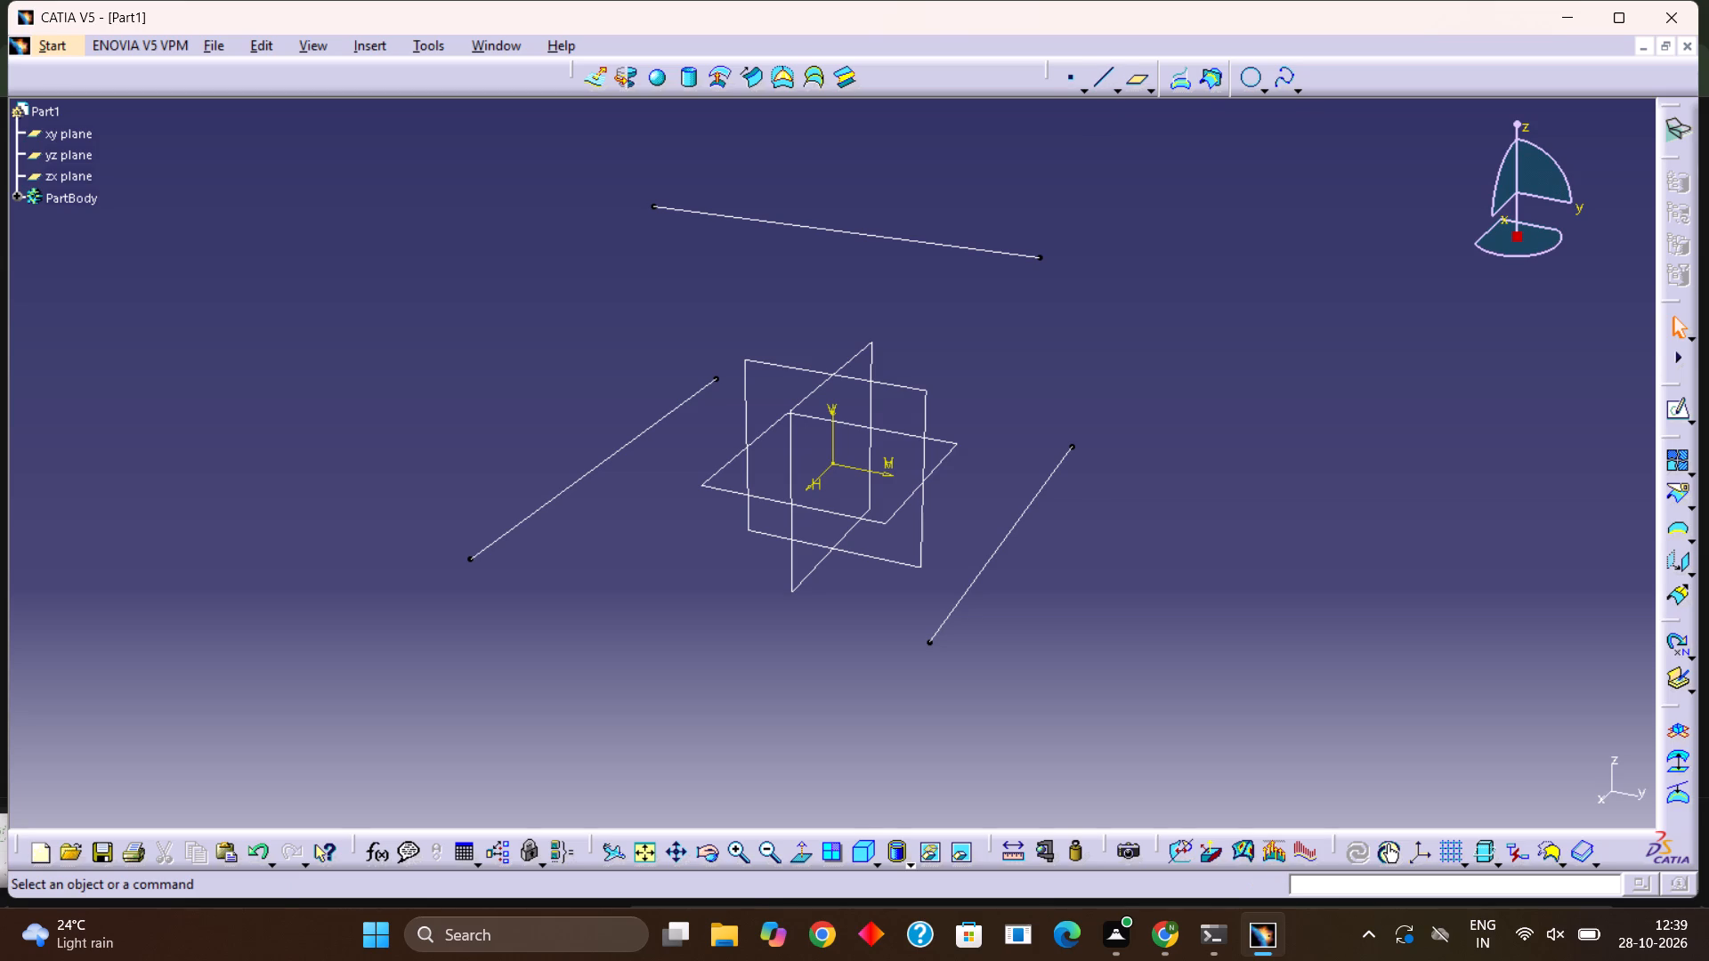
Start a sketch on the zx plane and draw a long horizontal line on the -V side, just beyond the plane's outline.
{"action": "left_click", "coordinate": [814, 561]}
{"action": "left_click", "coordinate": [819, 560]}
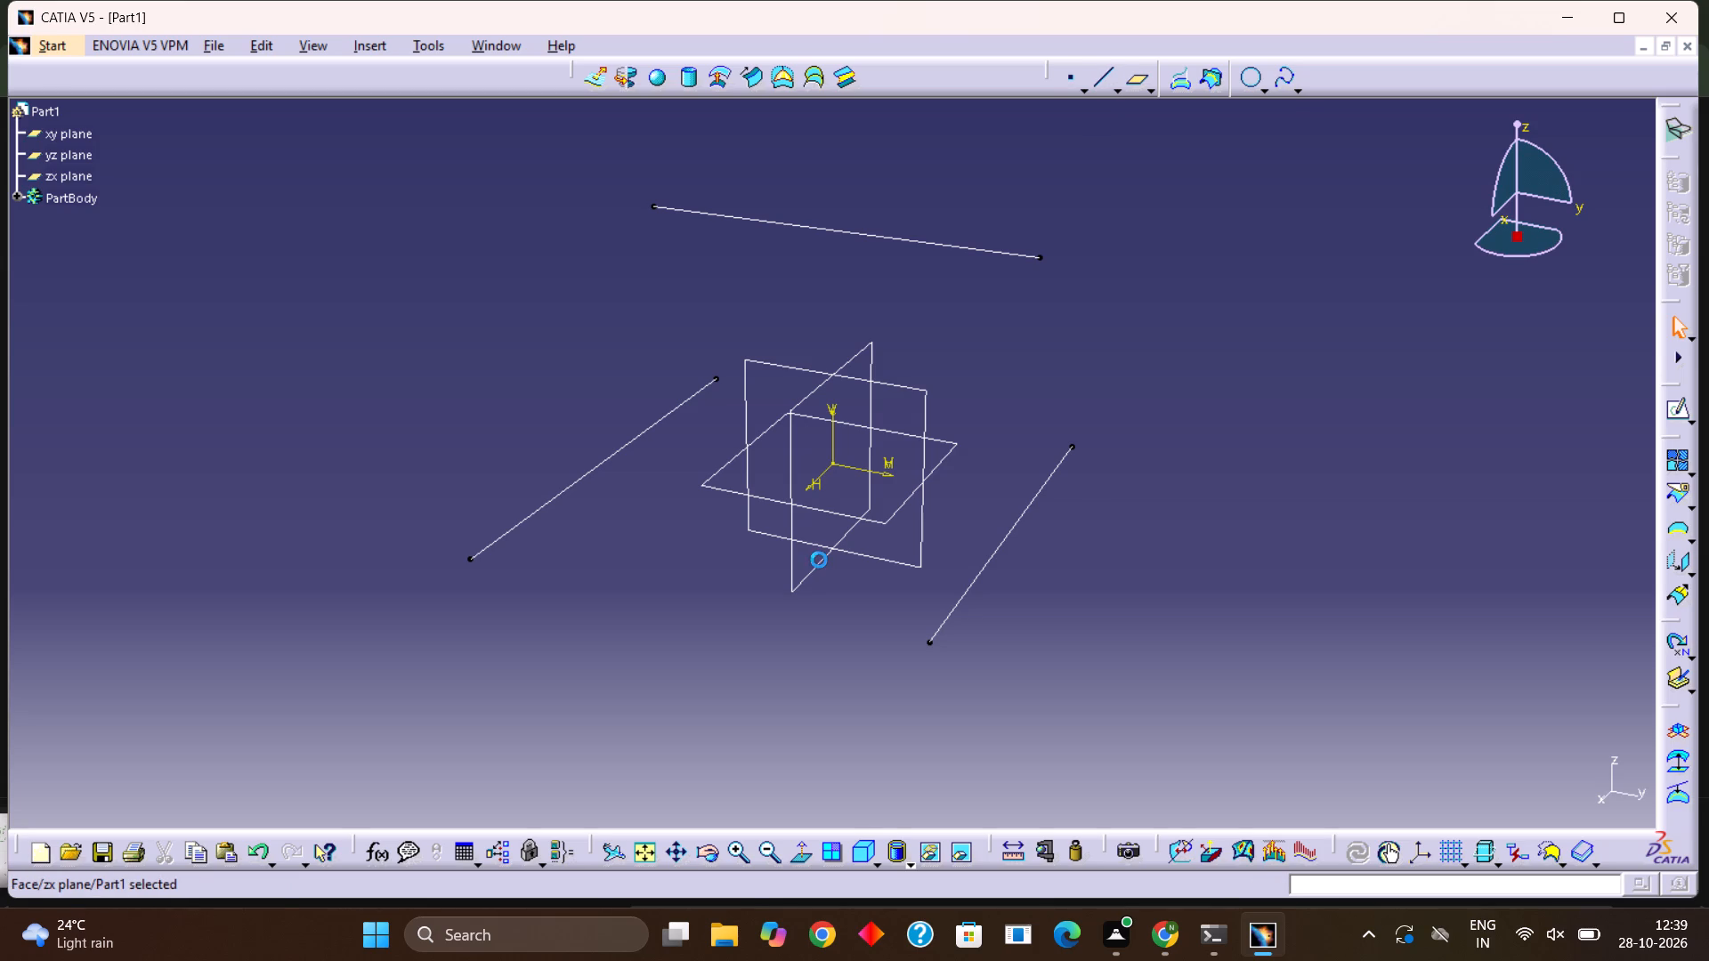
{"action": "left_click", "coordinate": [1687, 408]}
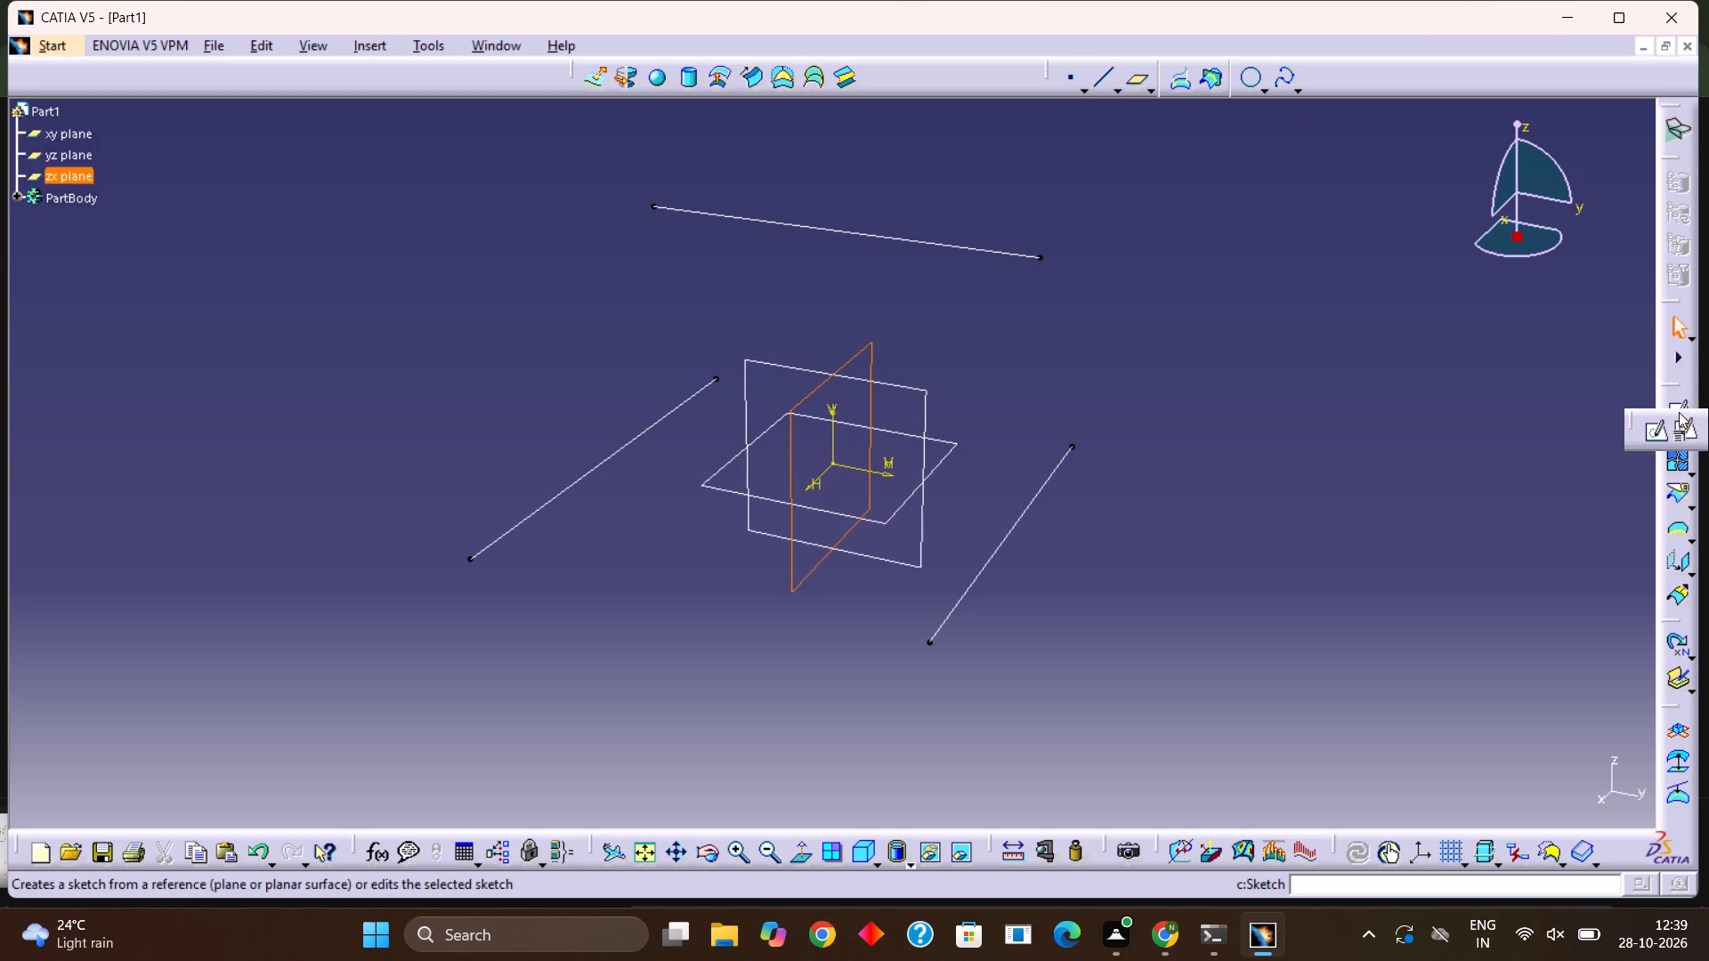
{"action": "left_click", "coordinate": [1648, 433]}
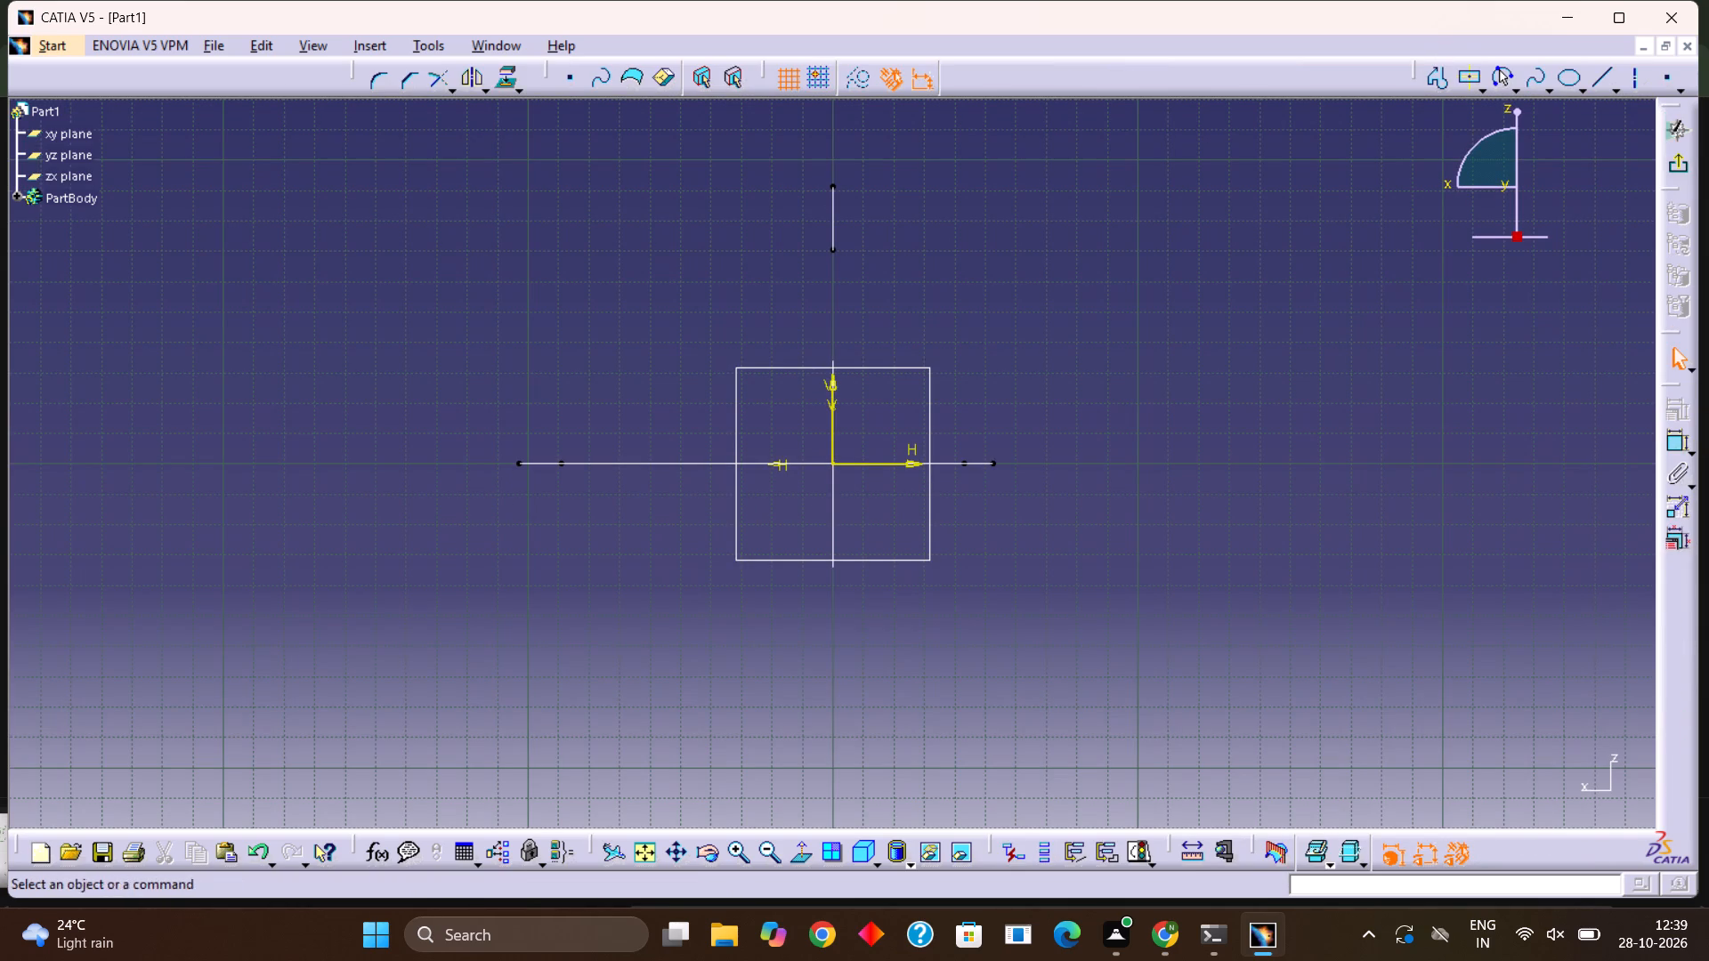
{"action": "left_click", "coordinate": [1431, 81]}
{"action": "left_click", "coordinate": [560, 609]}
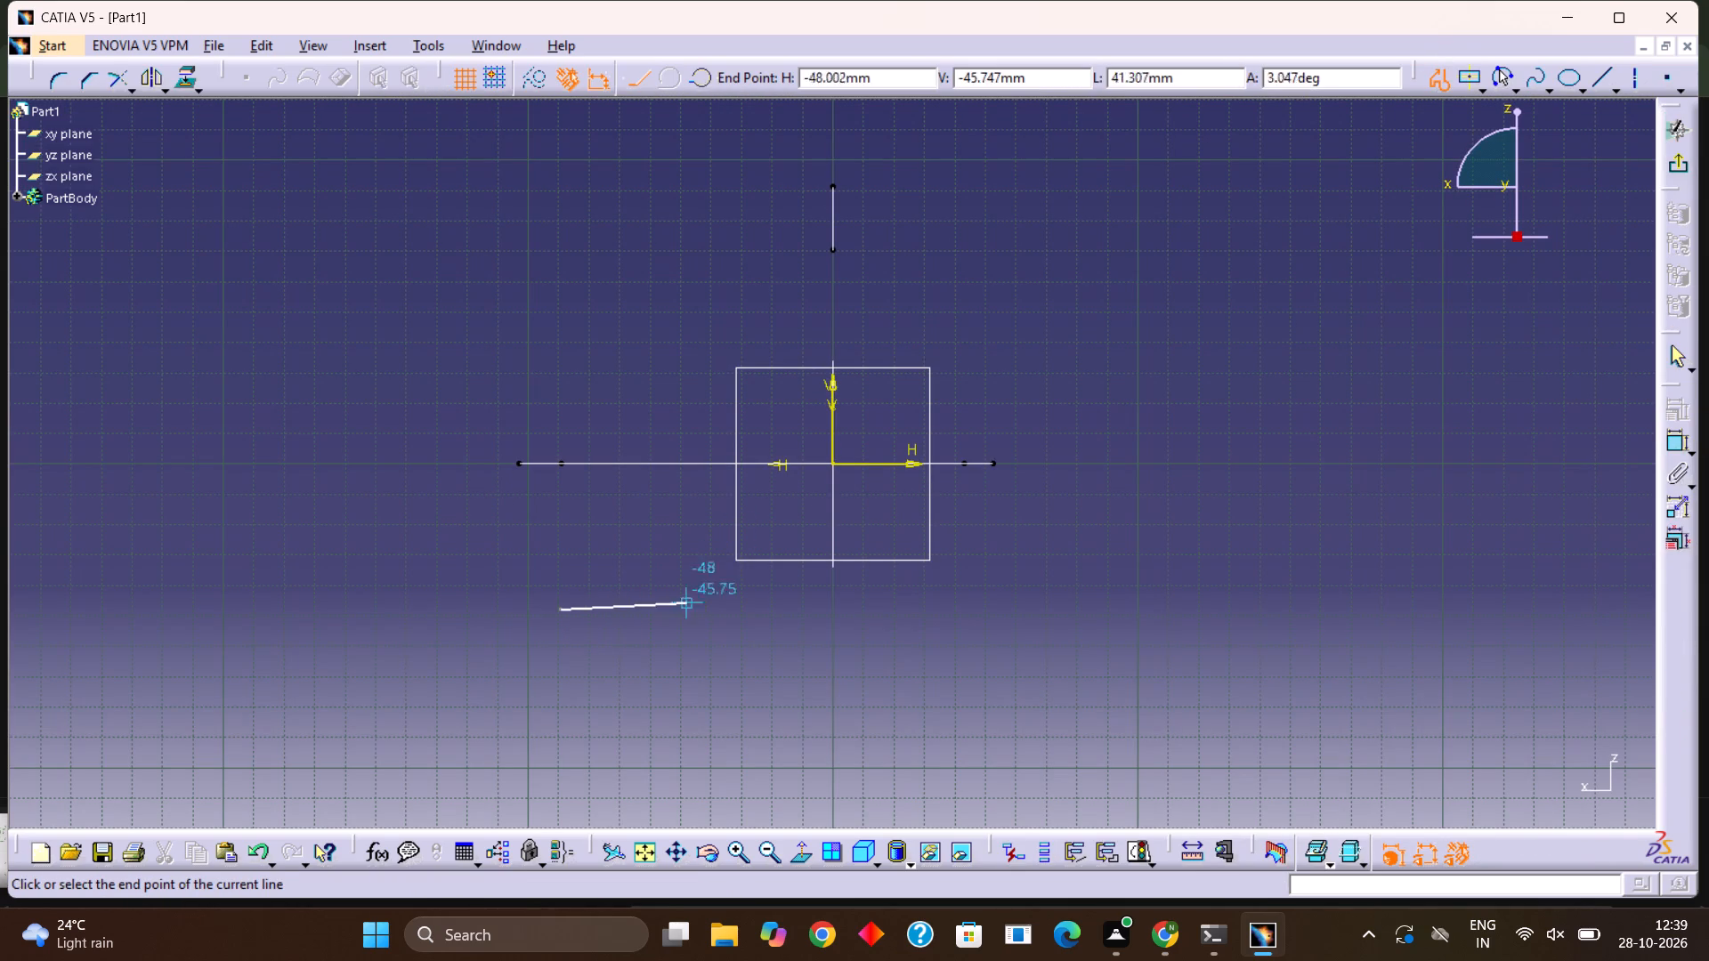
{"action": "left_click", "coordinate": [1017, 610]}
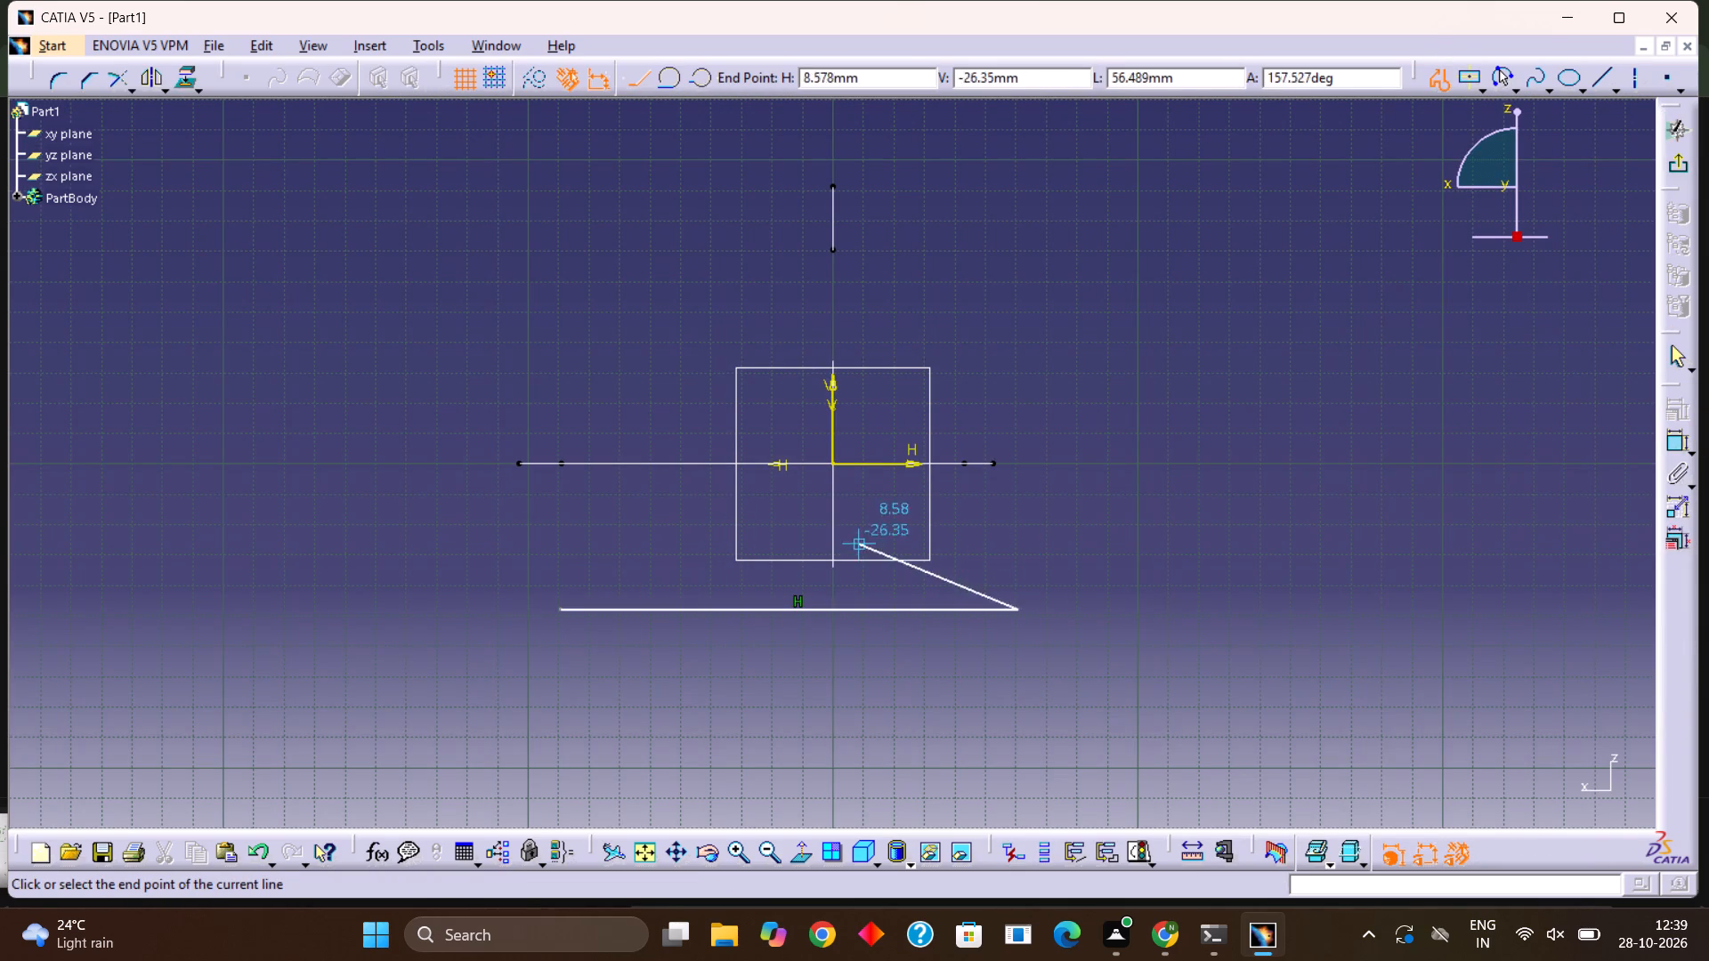
{"action": "key", "text": "Escape"}
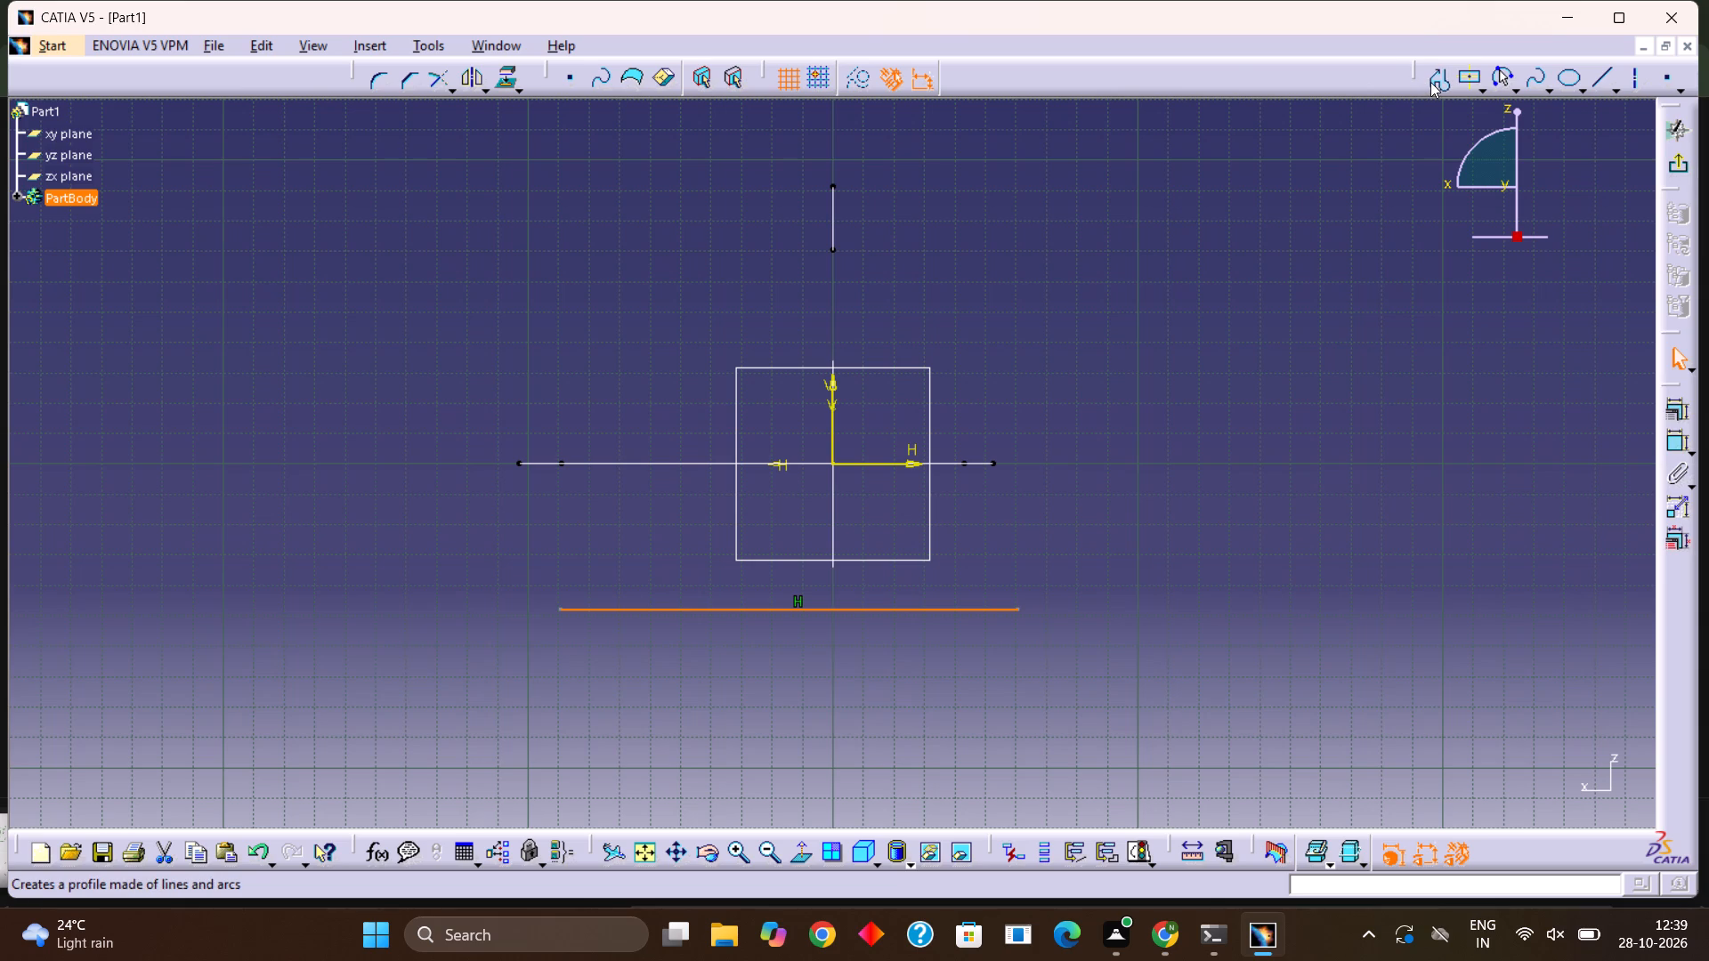
Draw a second long, nearly horizontal line on the +V side at about V 53 mm, and finish the zx plane sketch.
{"action": "left_click", "coordinate": [1432, 81]}
{"action": "left_click", "coordinate": [530, 302]}
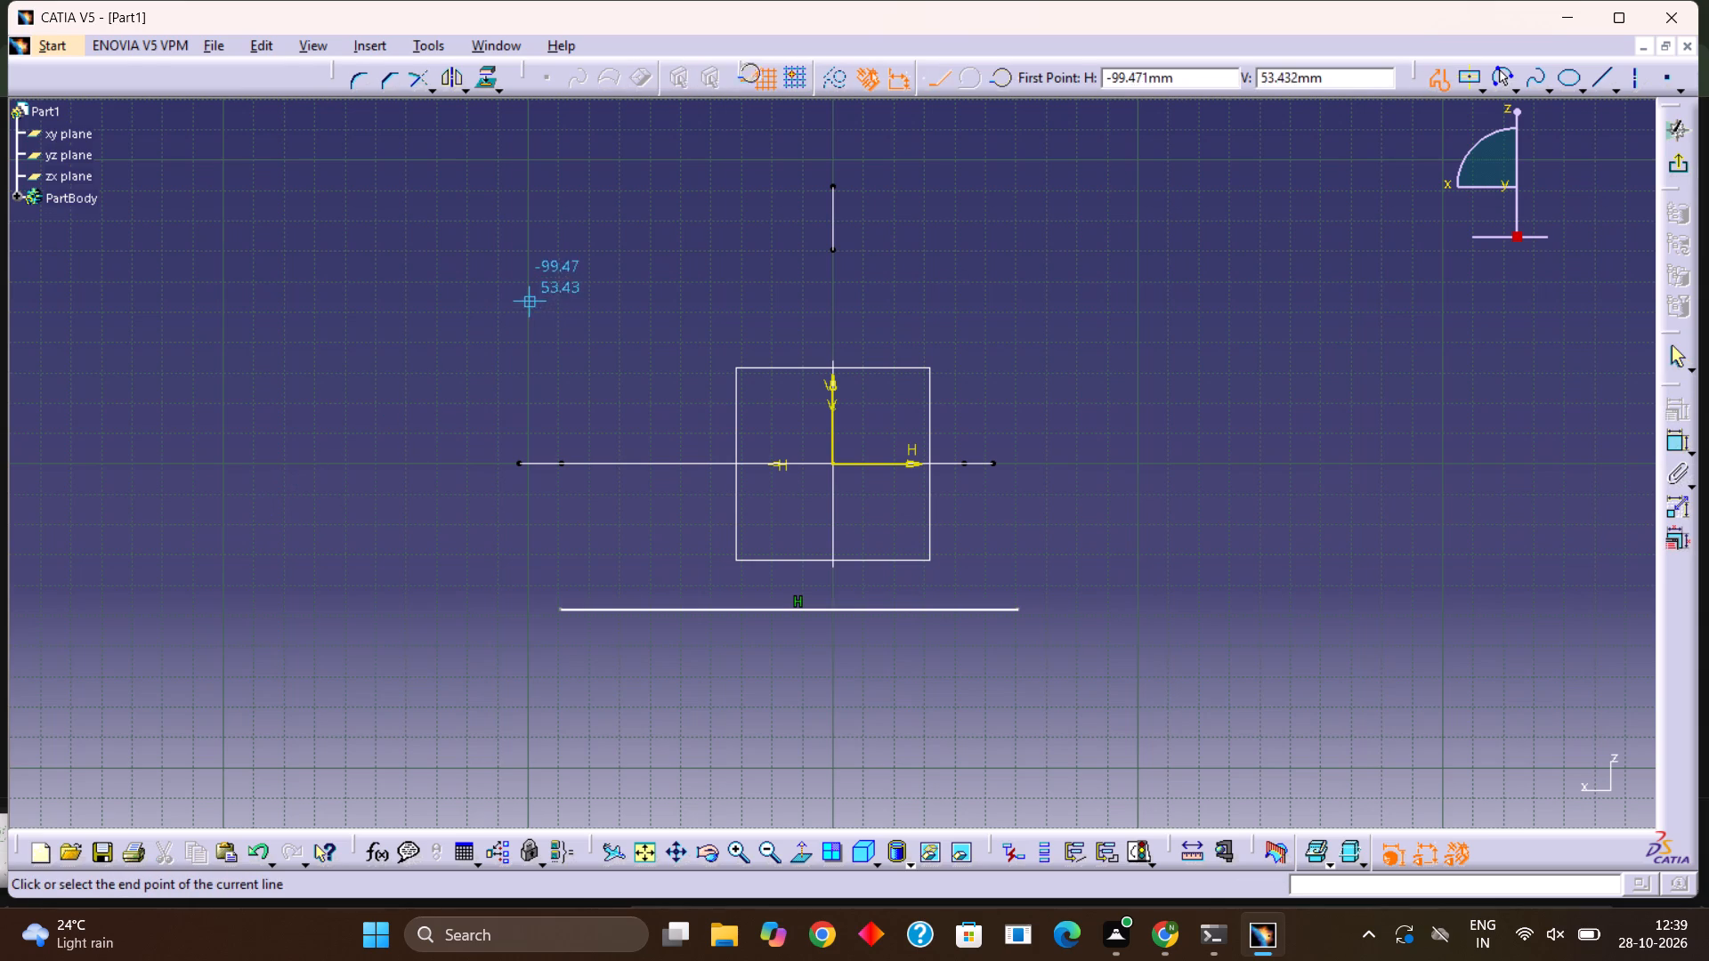
{"action": "left_click", "coordinate": [996, 307]}
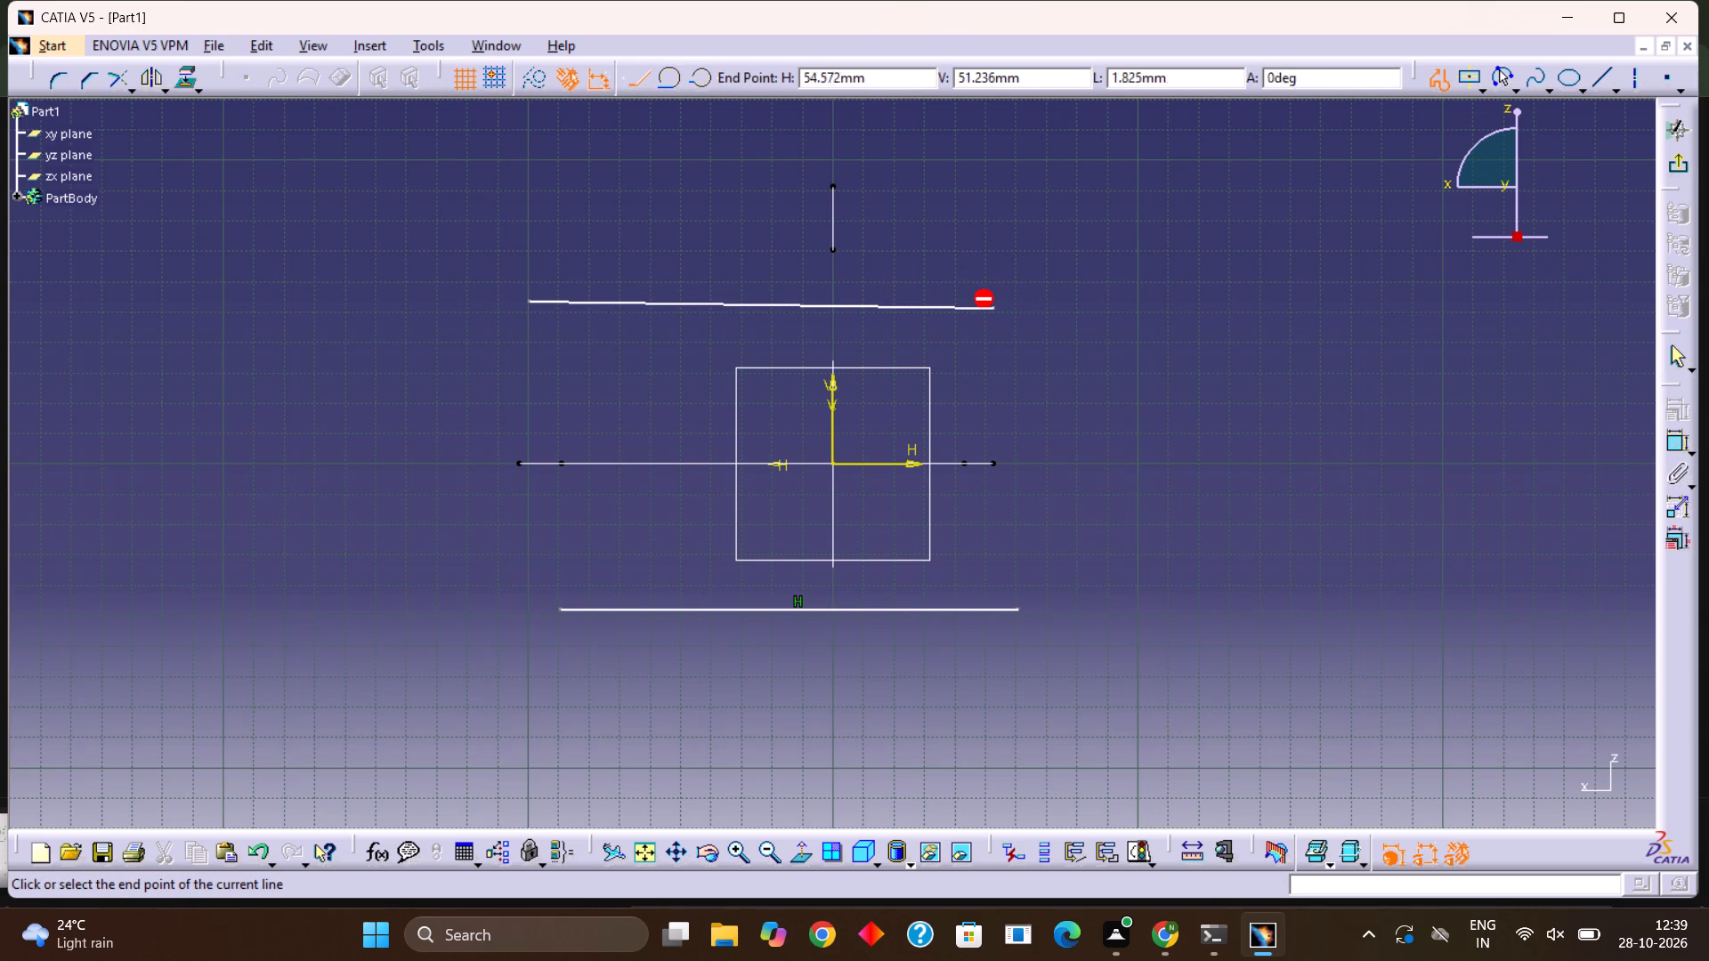
{"action": "key", "text": "Escape"}
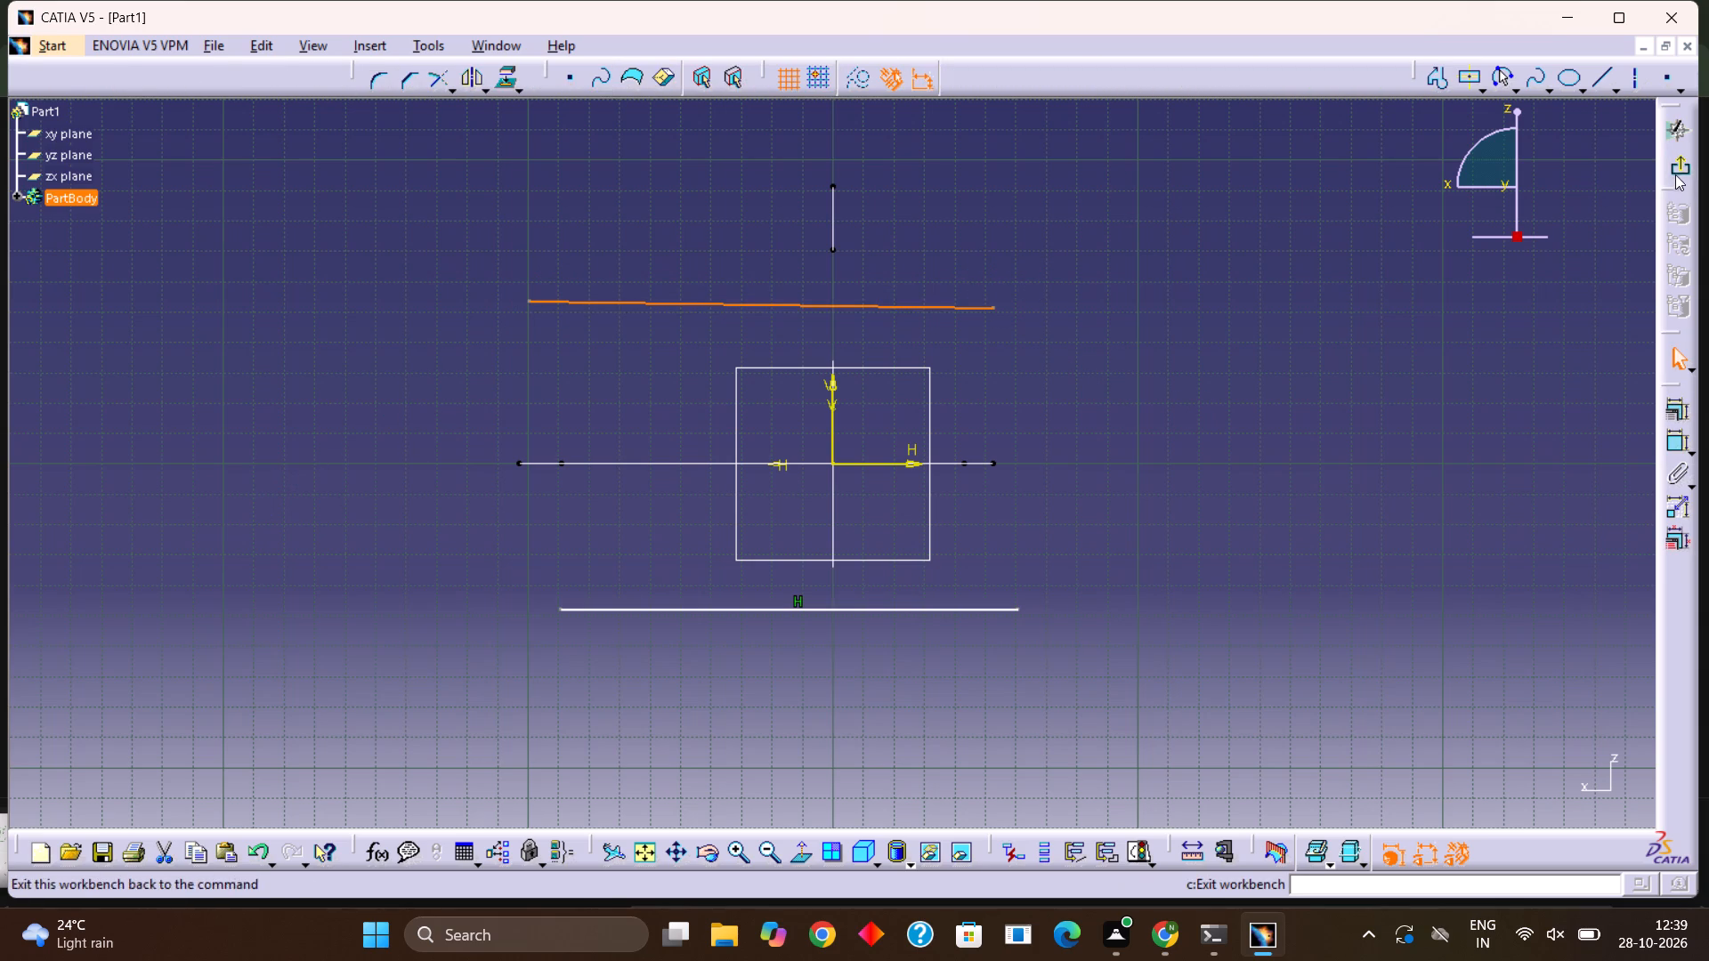
{"action": "left_click", "coordinate": [1675, 174]}
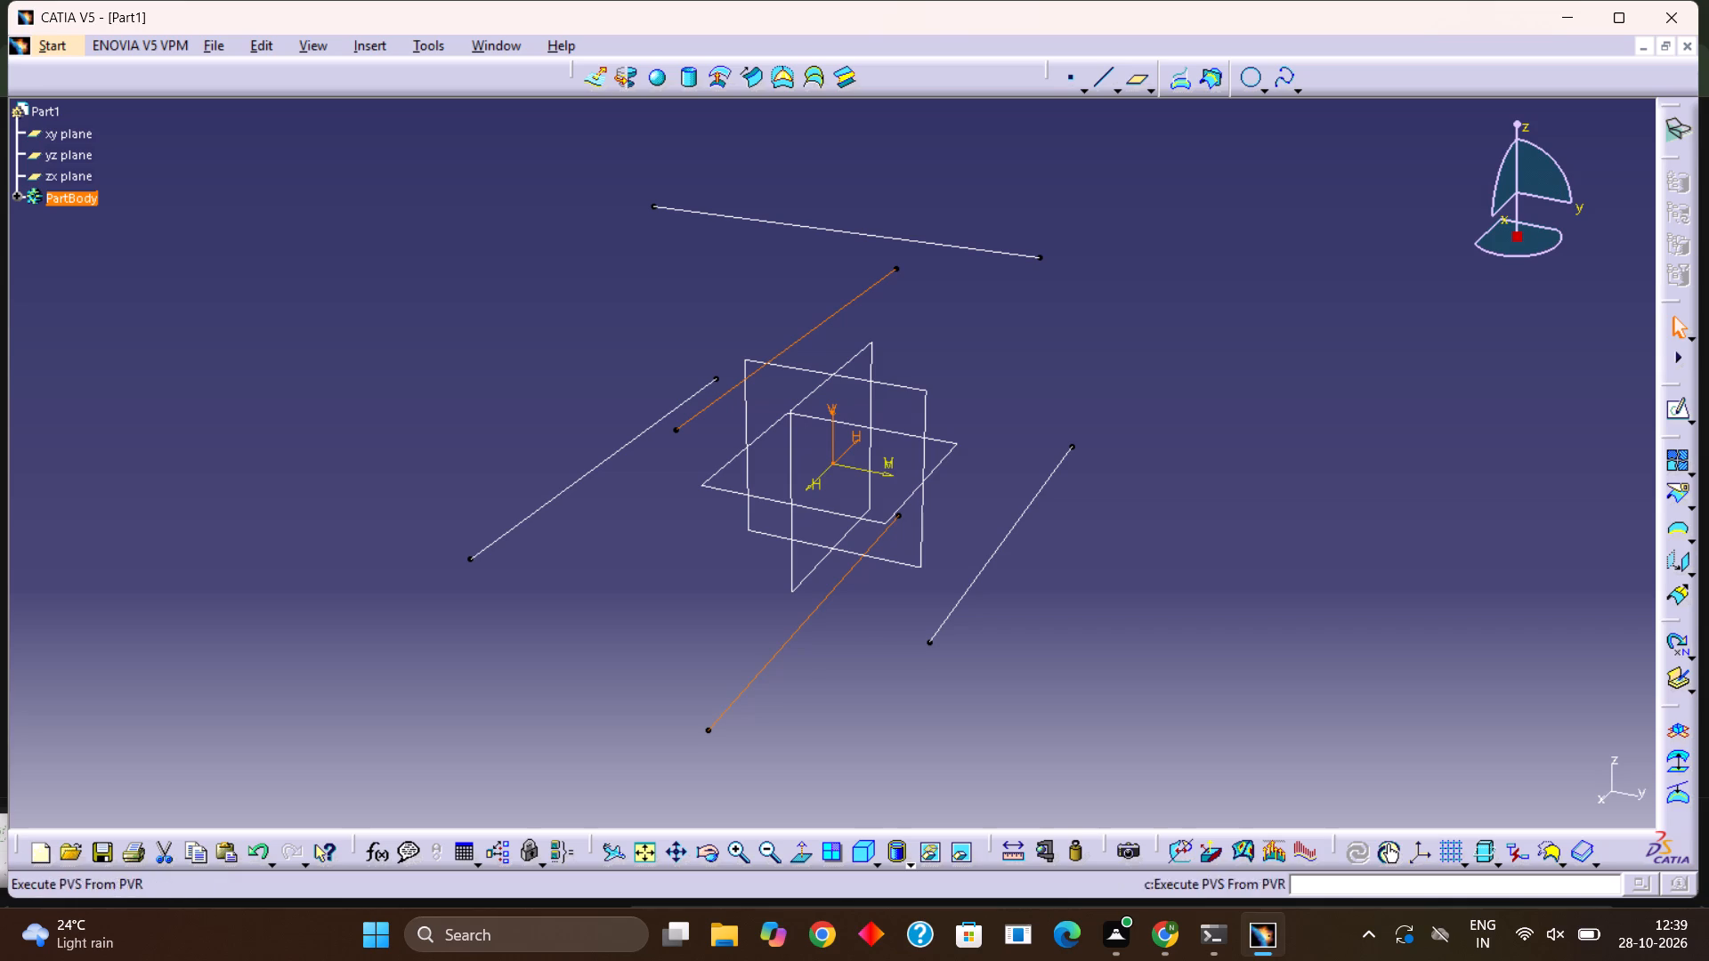
{"action": "left_click", "coordinate": [535, 264]}
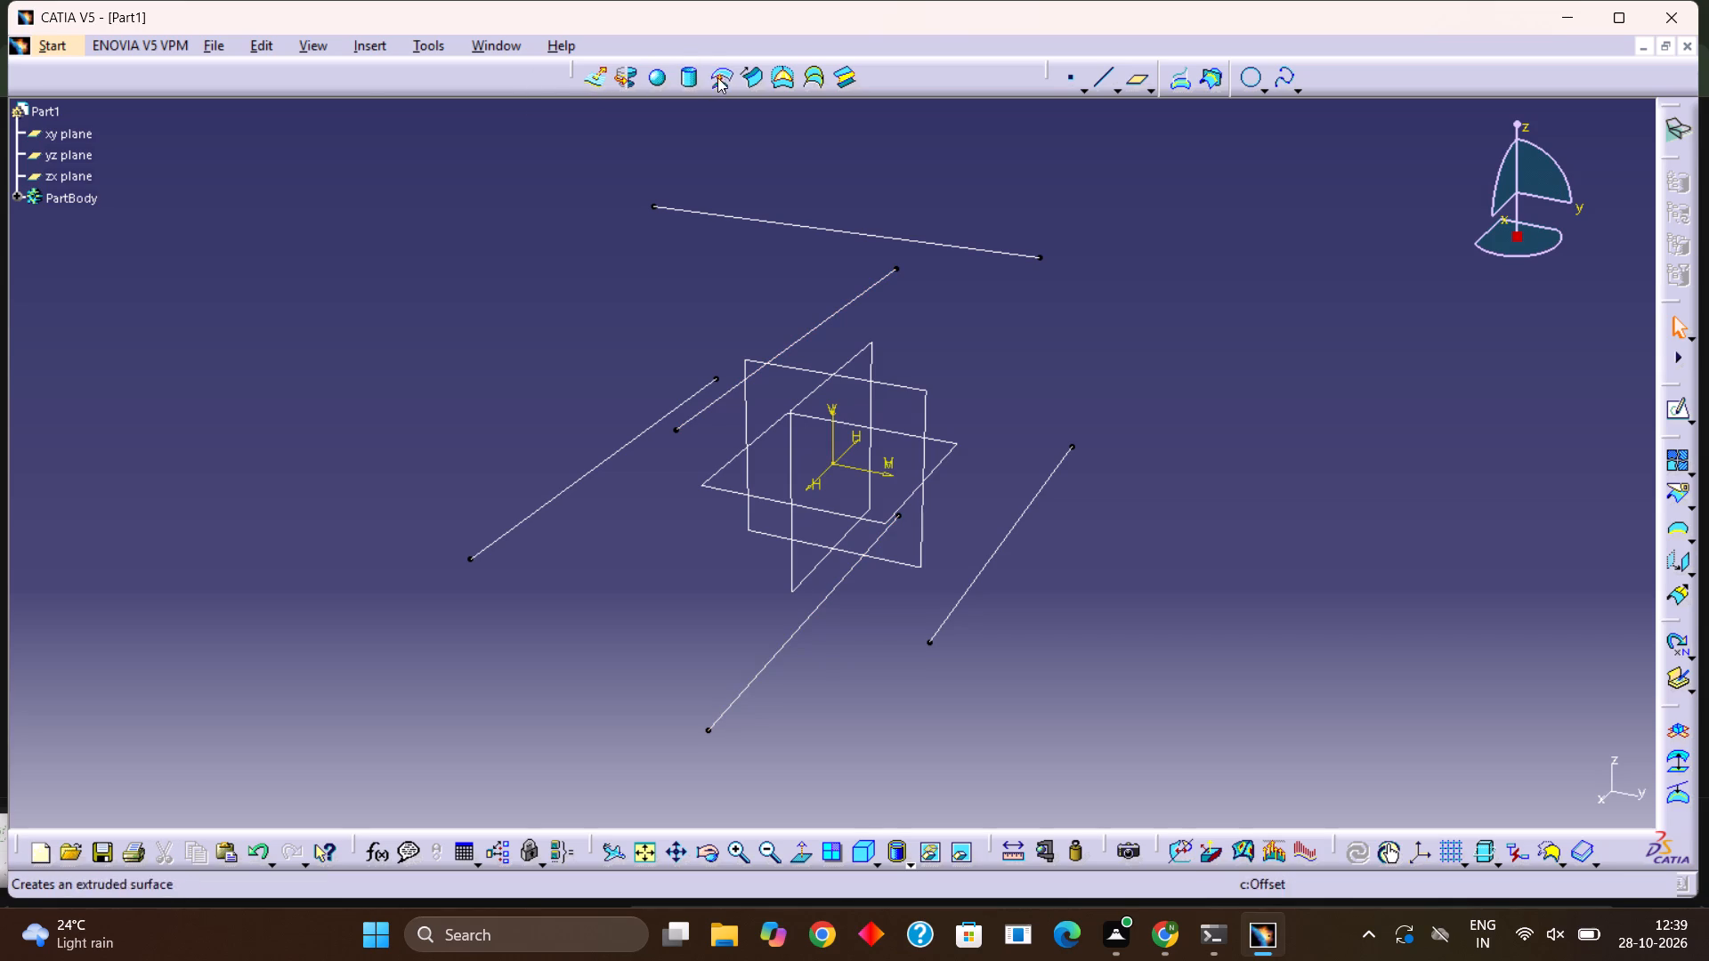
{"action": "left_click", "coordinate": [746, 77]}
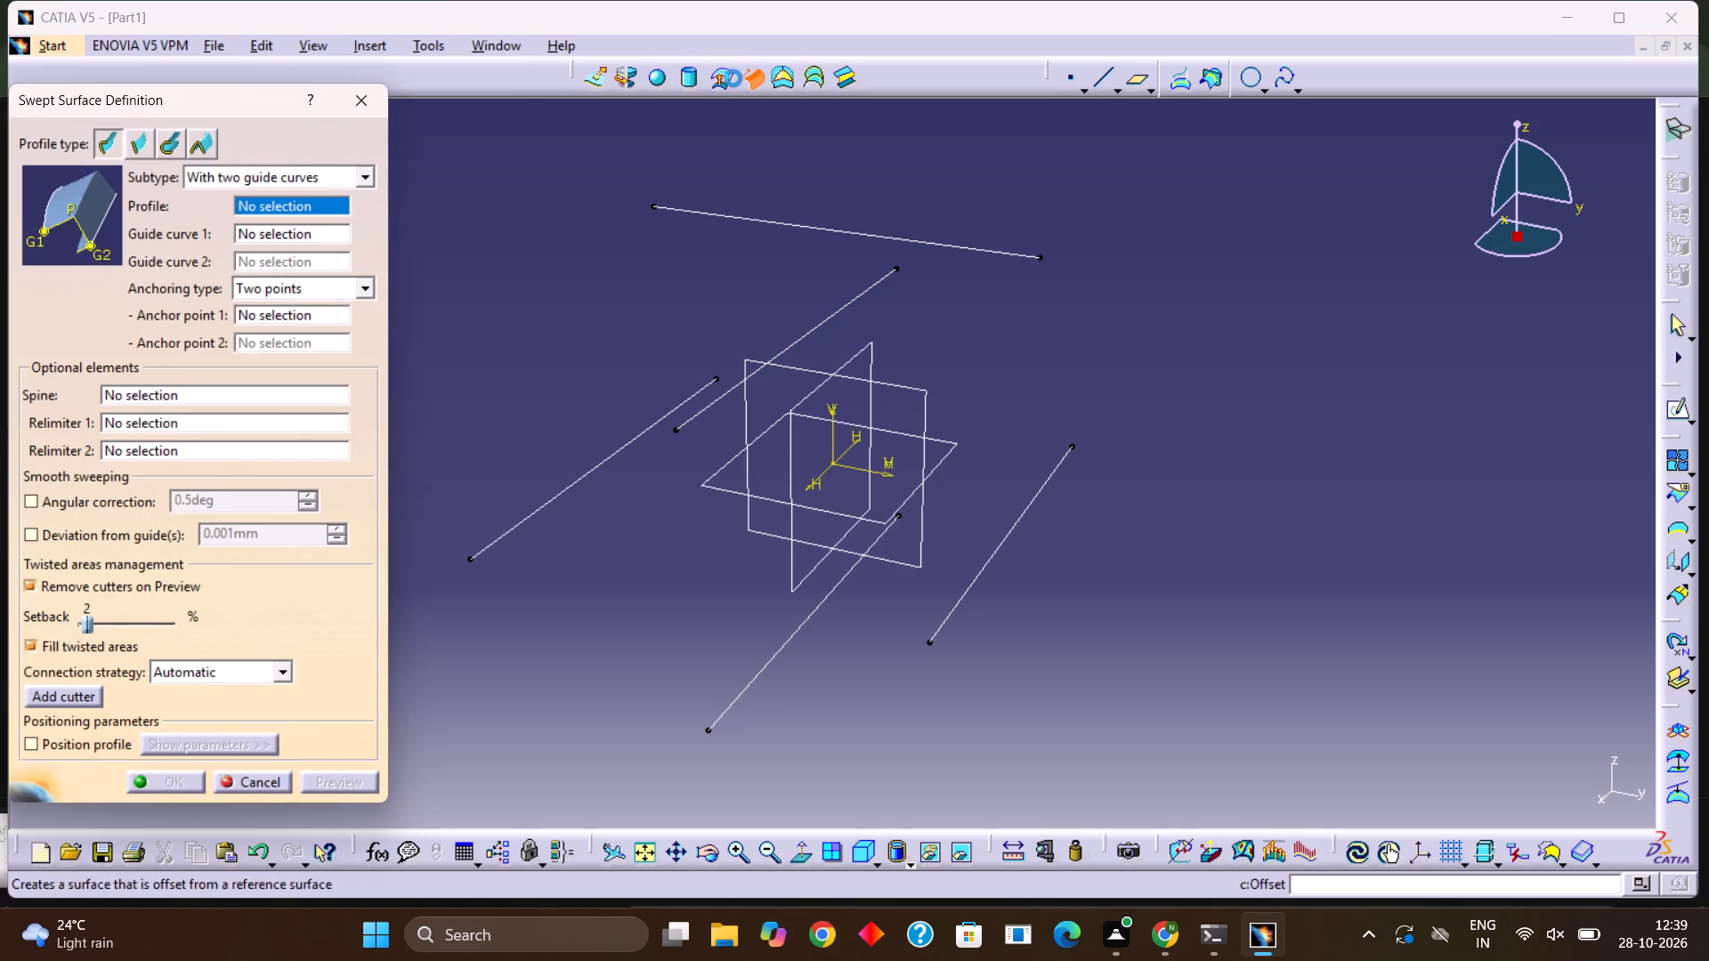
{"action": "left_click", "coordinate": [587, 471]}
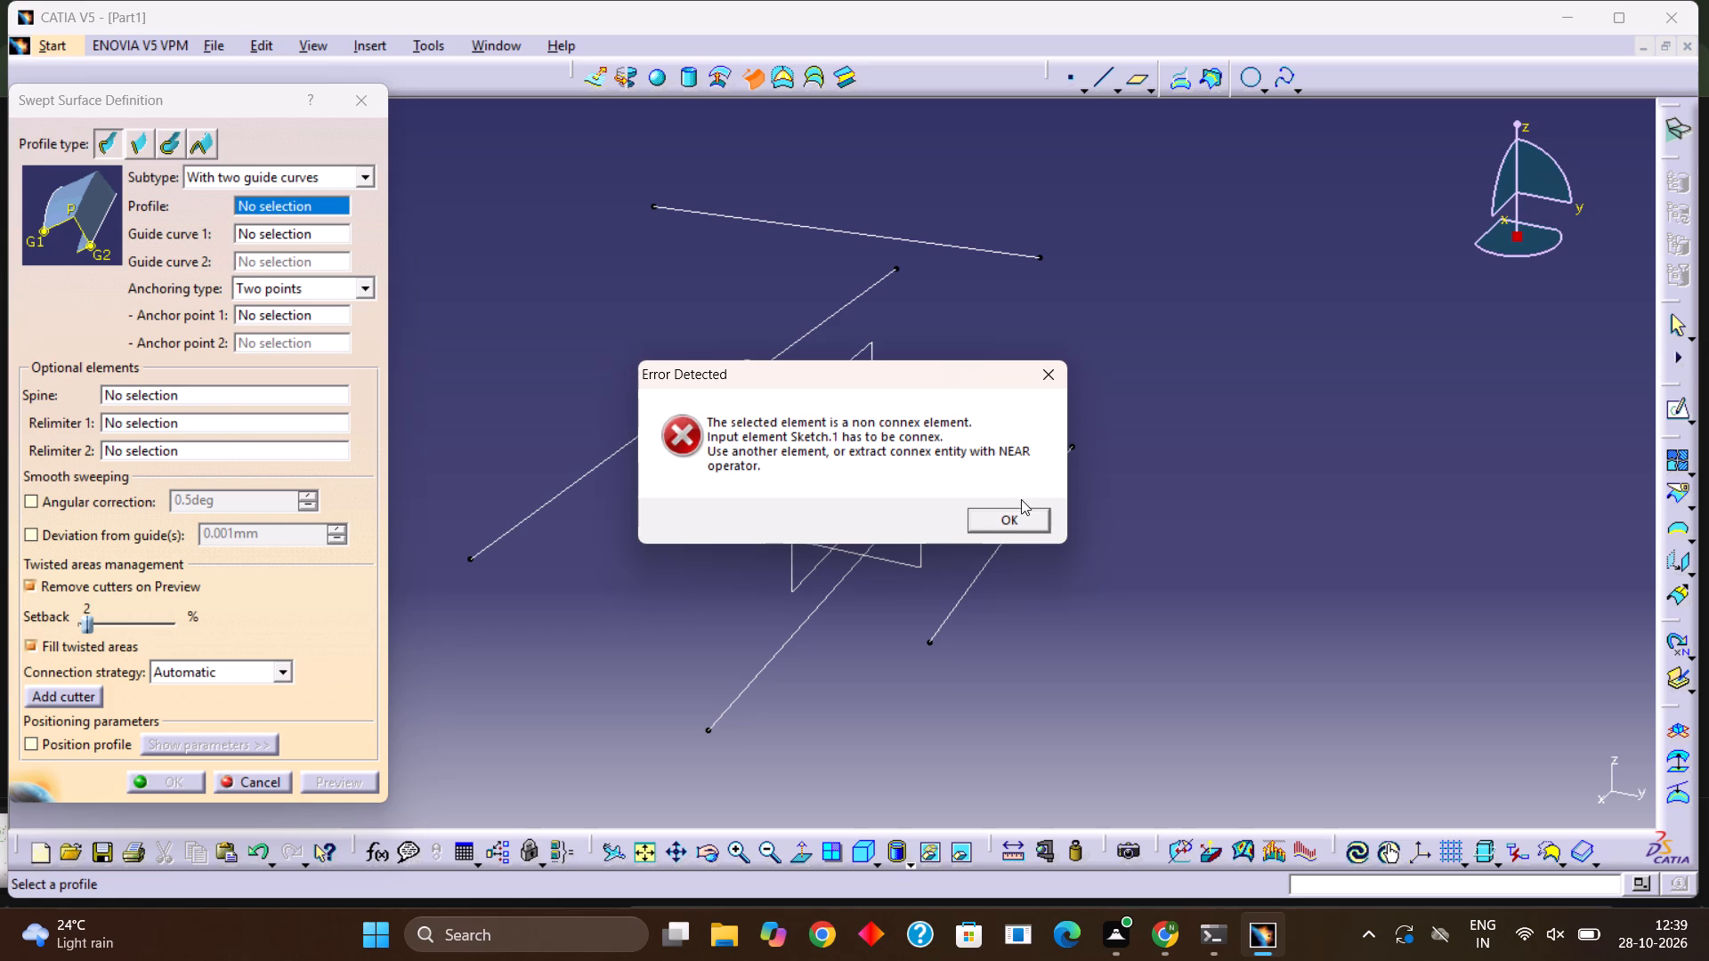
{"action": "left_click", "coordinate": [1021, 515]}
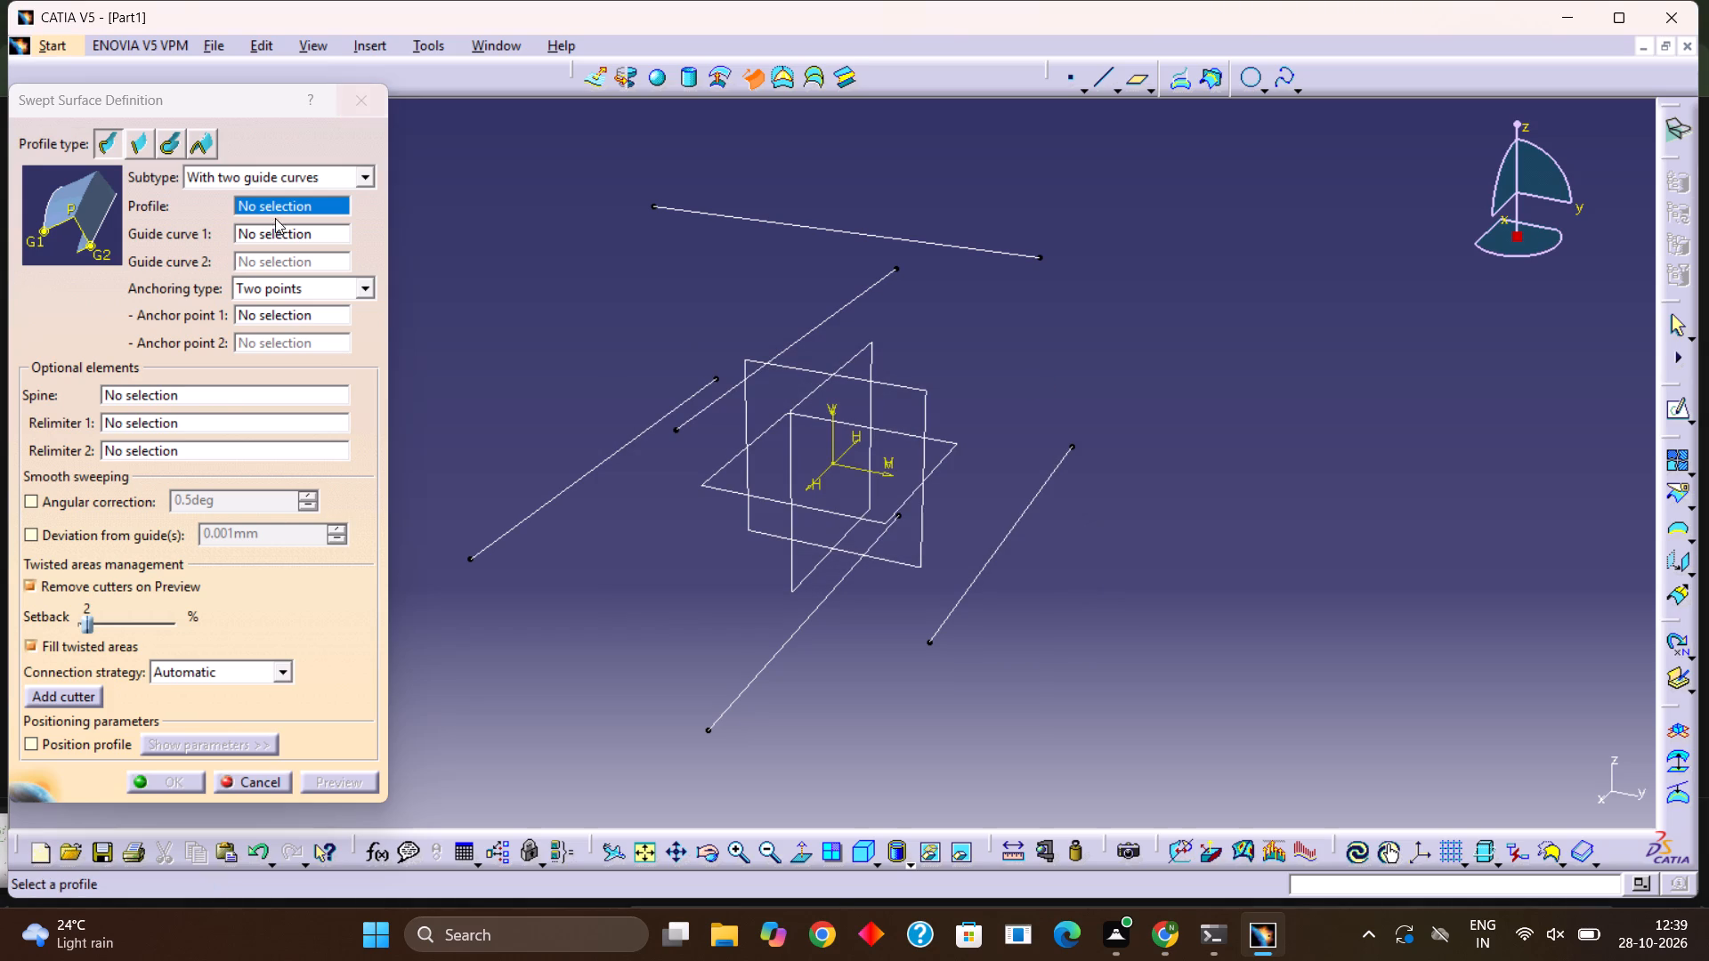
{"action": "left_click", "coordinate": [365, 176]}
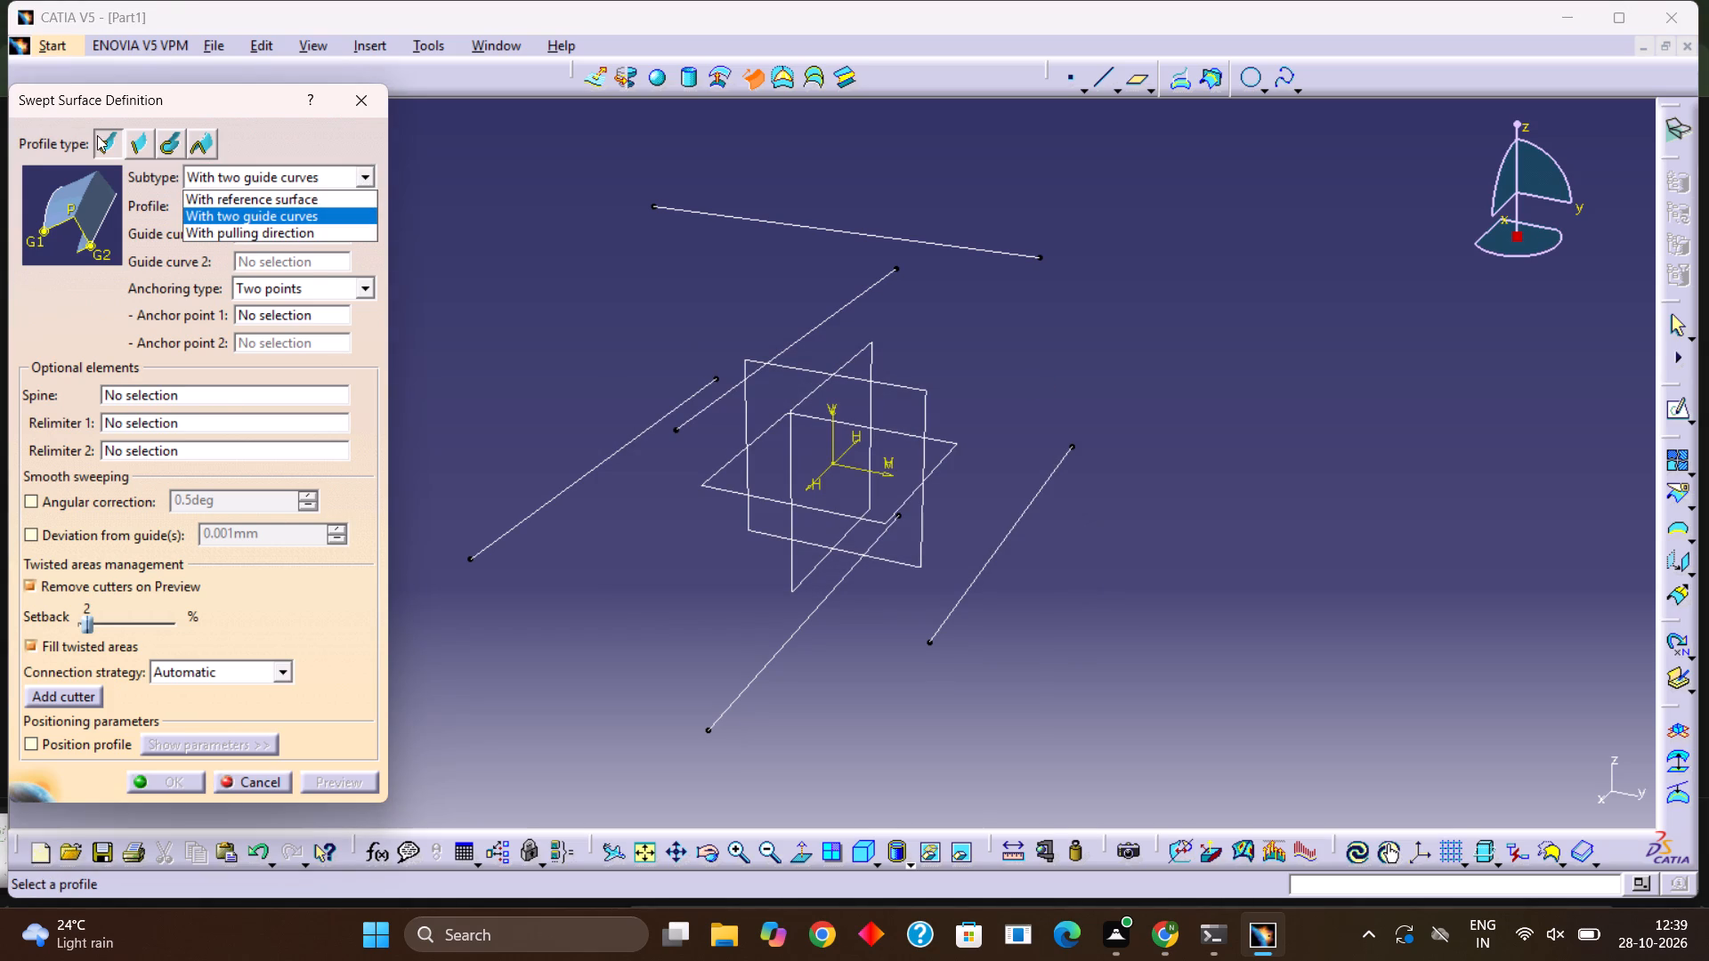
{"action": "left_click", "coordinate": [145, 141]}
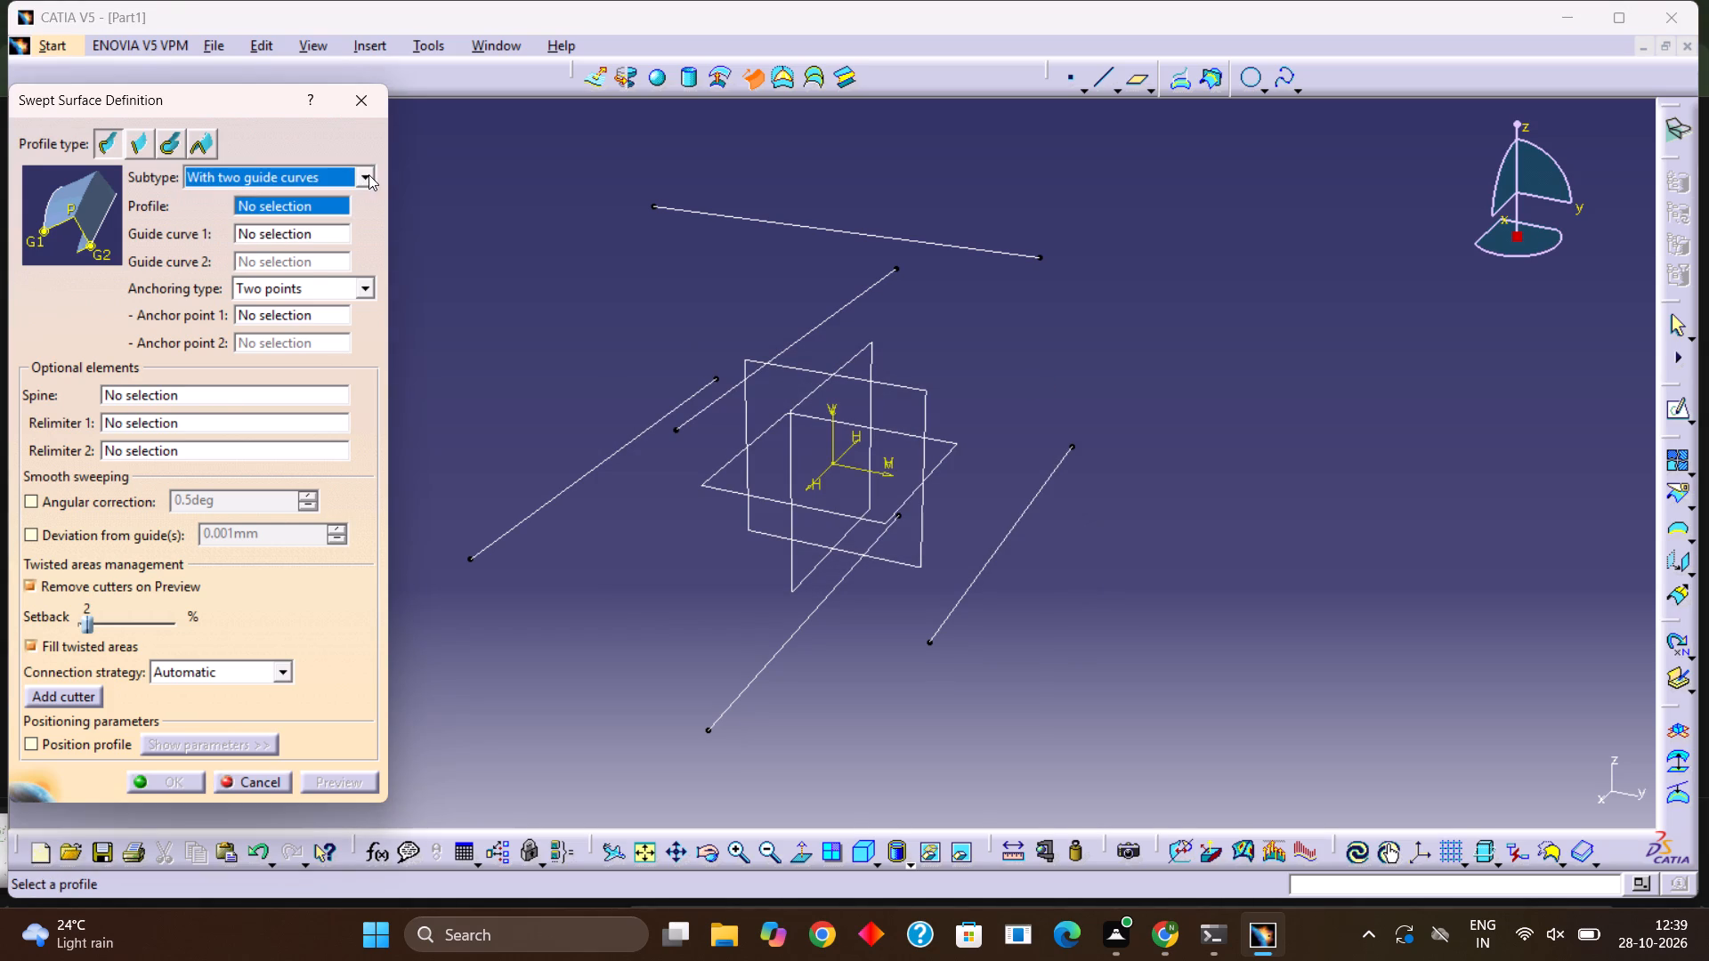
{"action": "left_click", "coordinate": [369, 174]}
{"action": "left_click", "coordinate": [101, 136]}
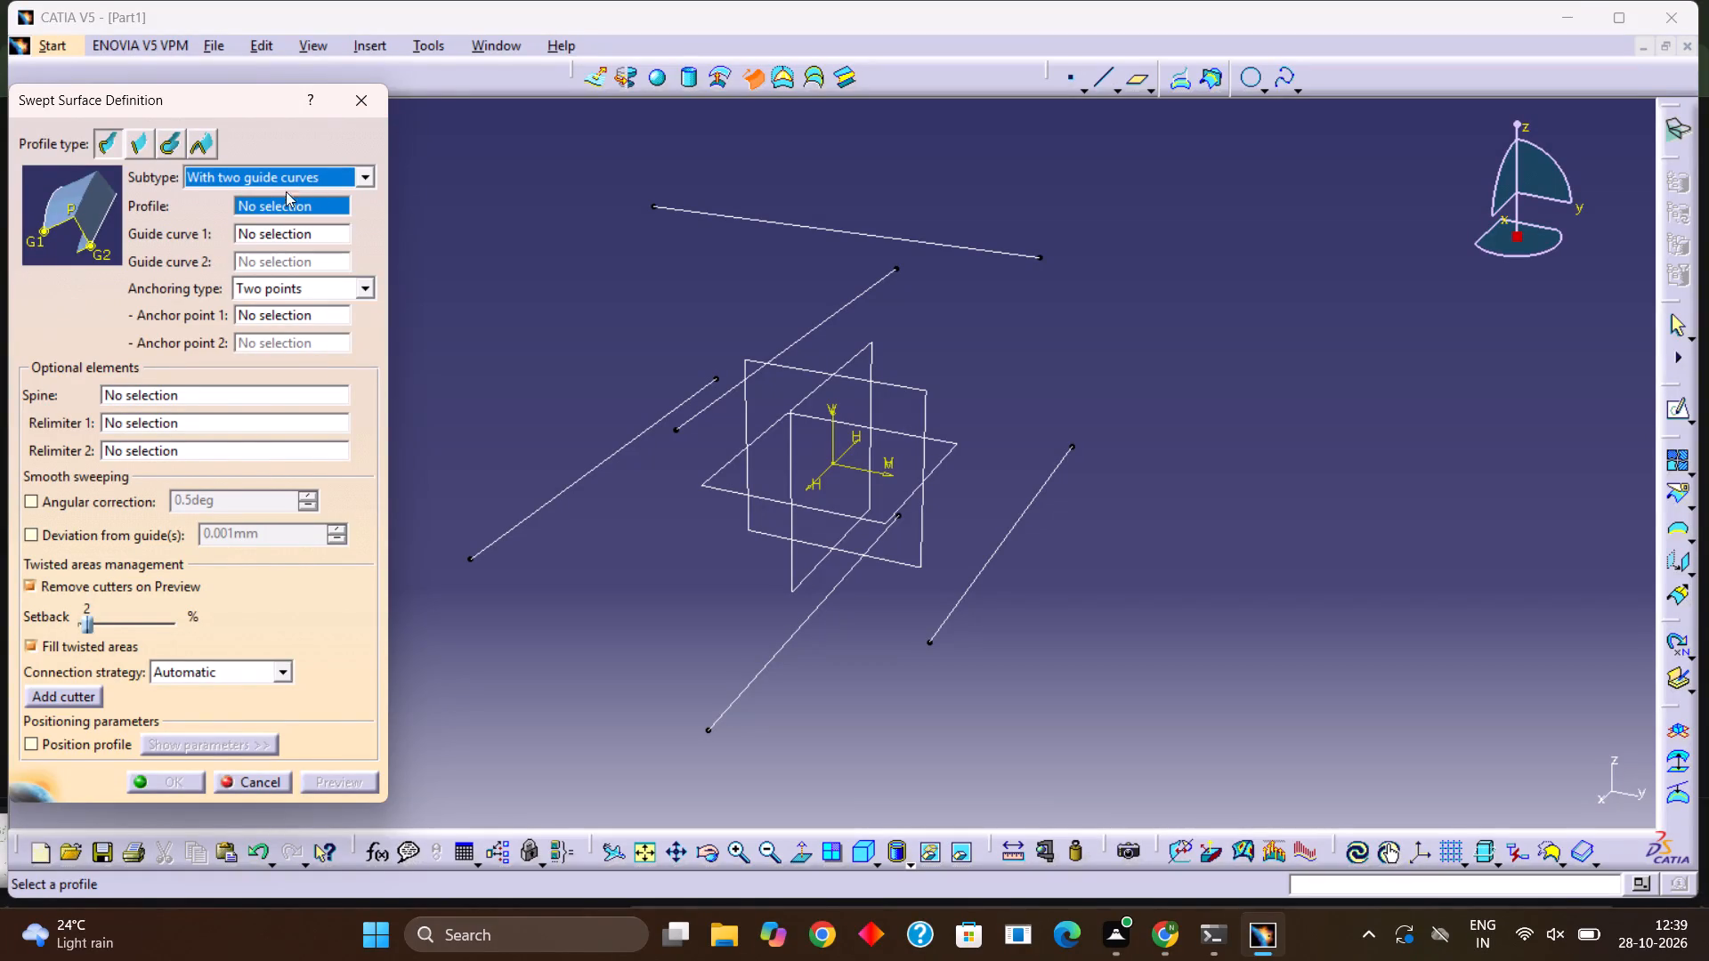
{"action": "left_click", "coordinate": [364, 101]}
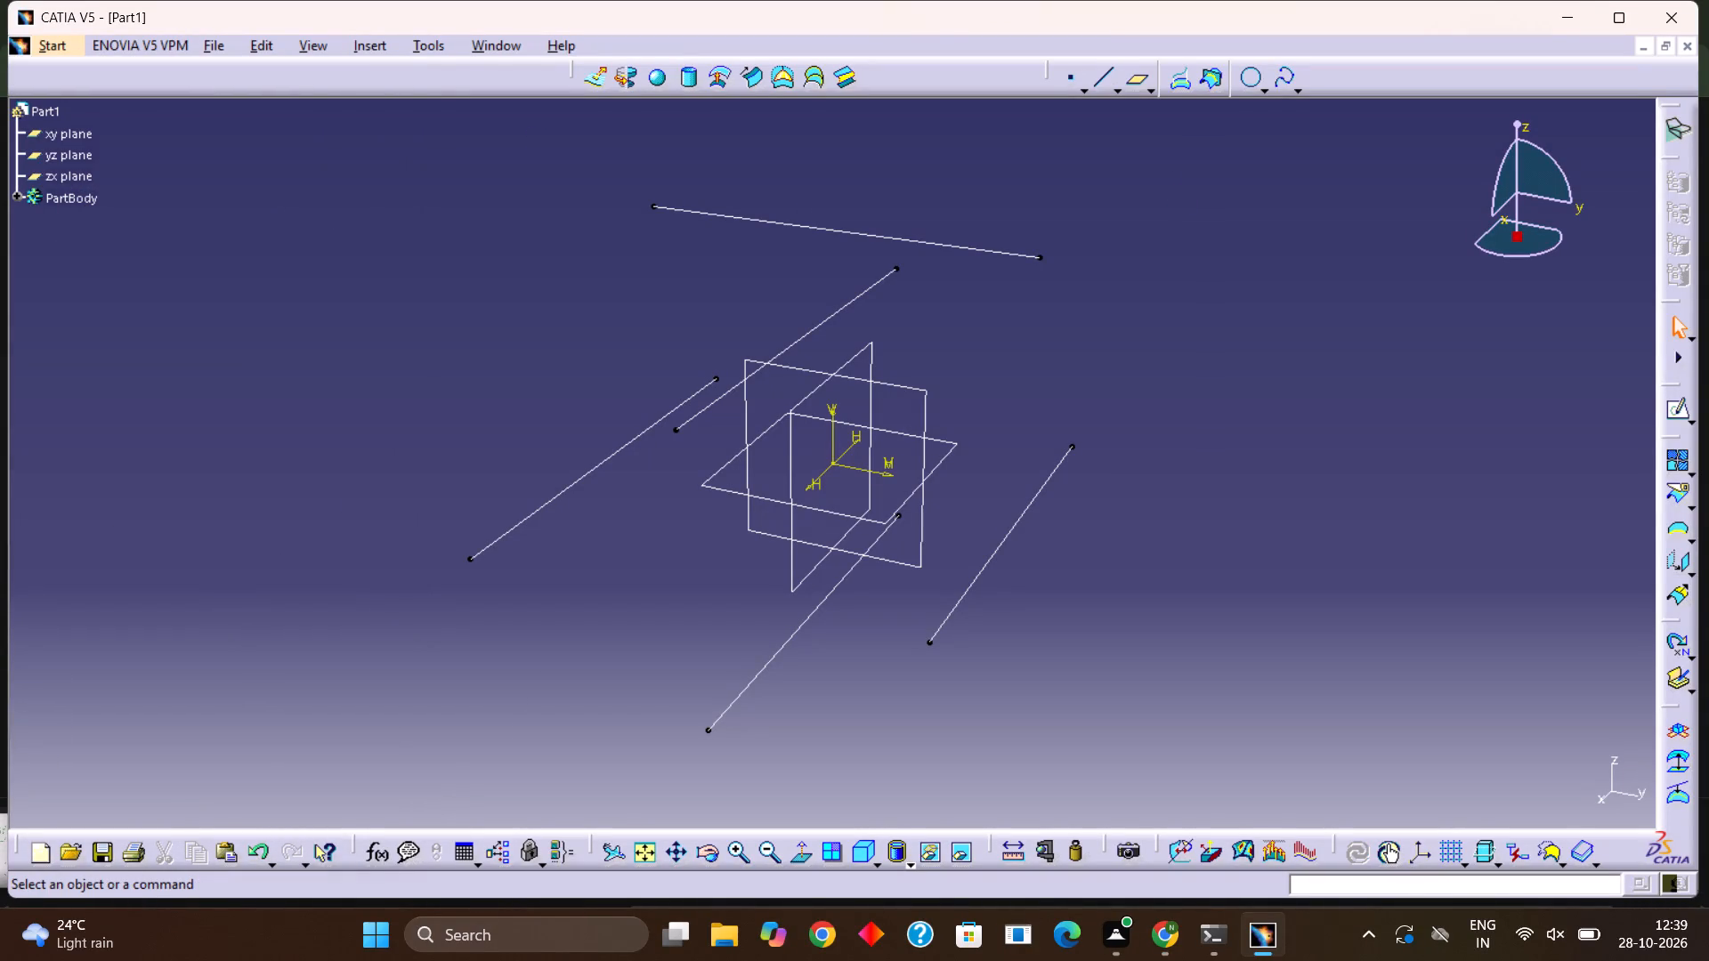
Start a sketch on the xy plane and draw a three-point arc on the -H side beyond the lines, bulging toward +V.
{"action": "left_click", "coordinate": [915, 487]}
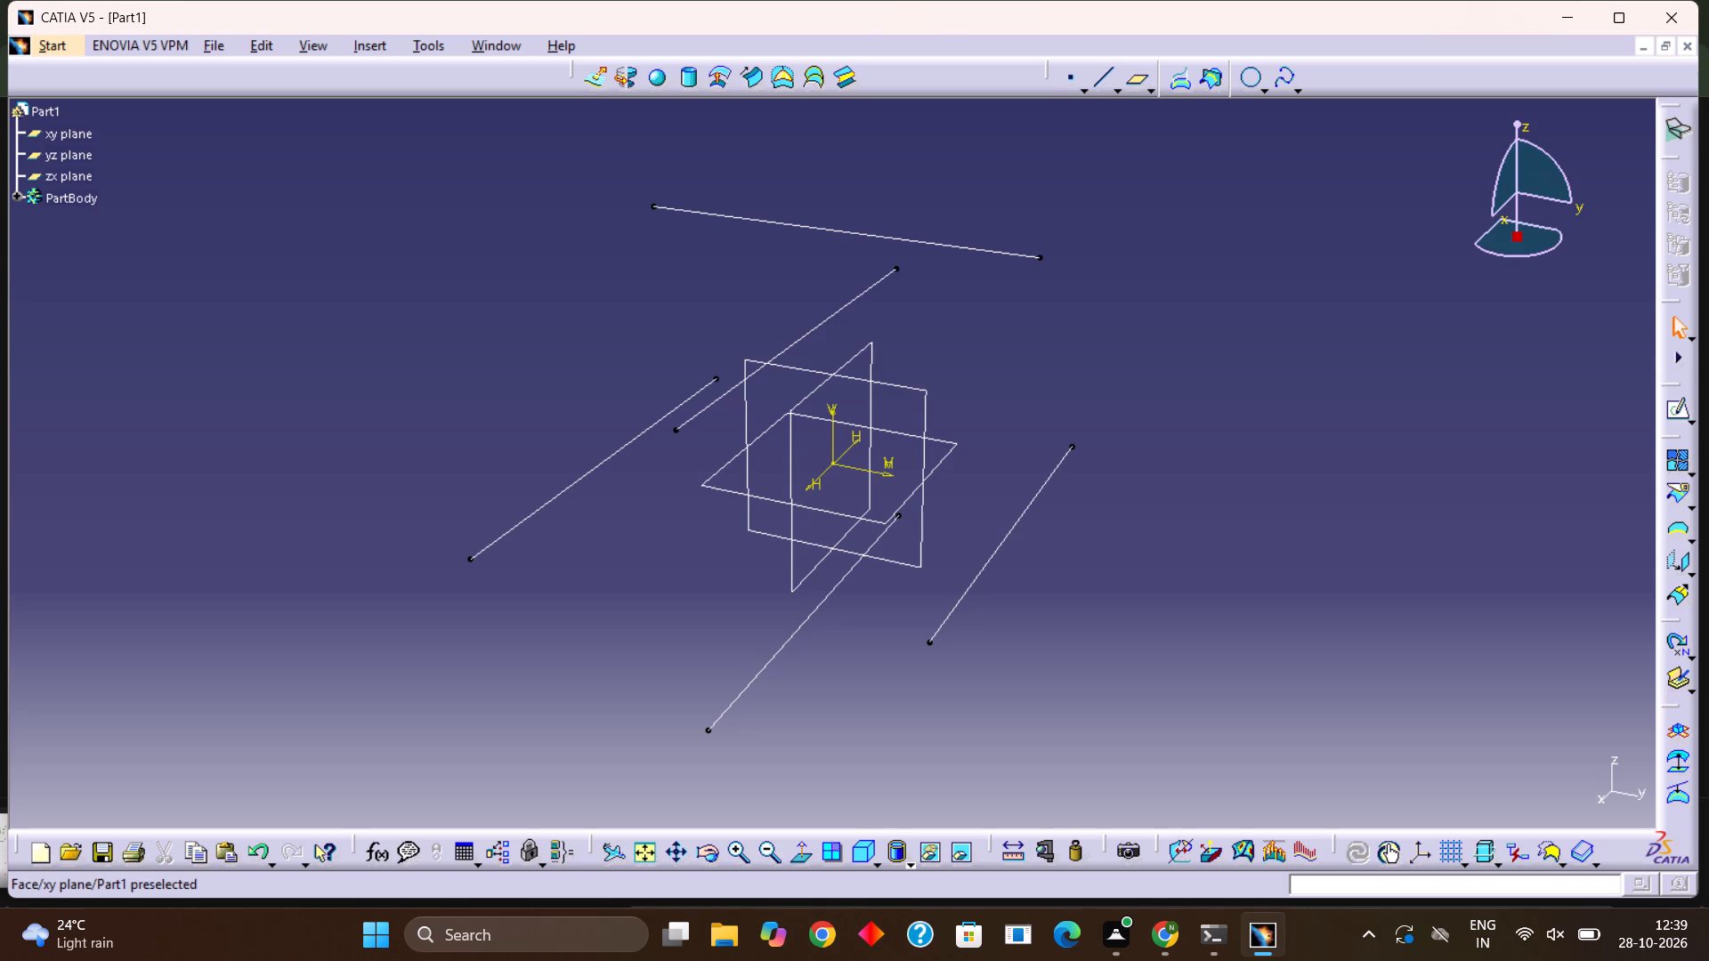
{"action": "left_click", "coordinate": [908, 492]}
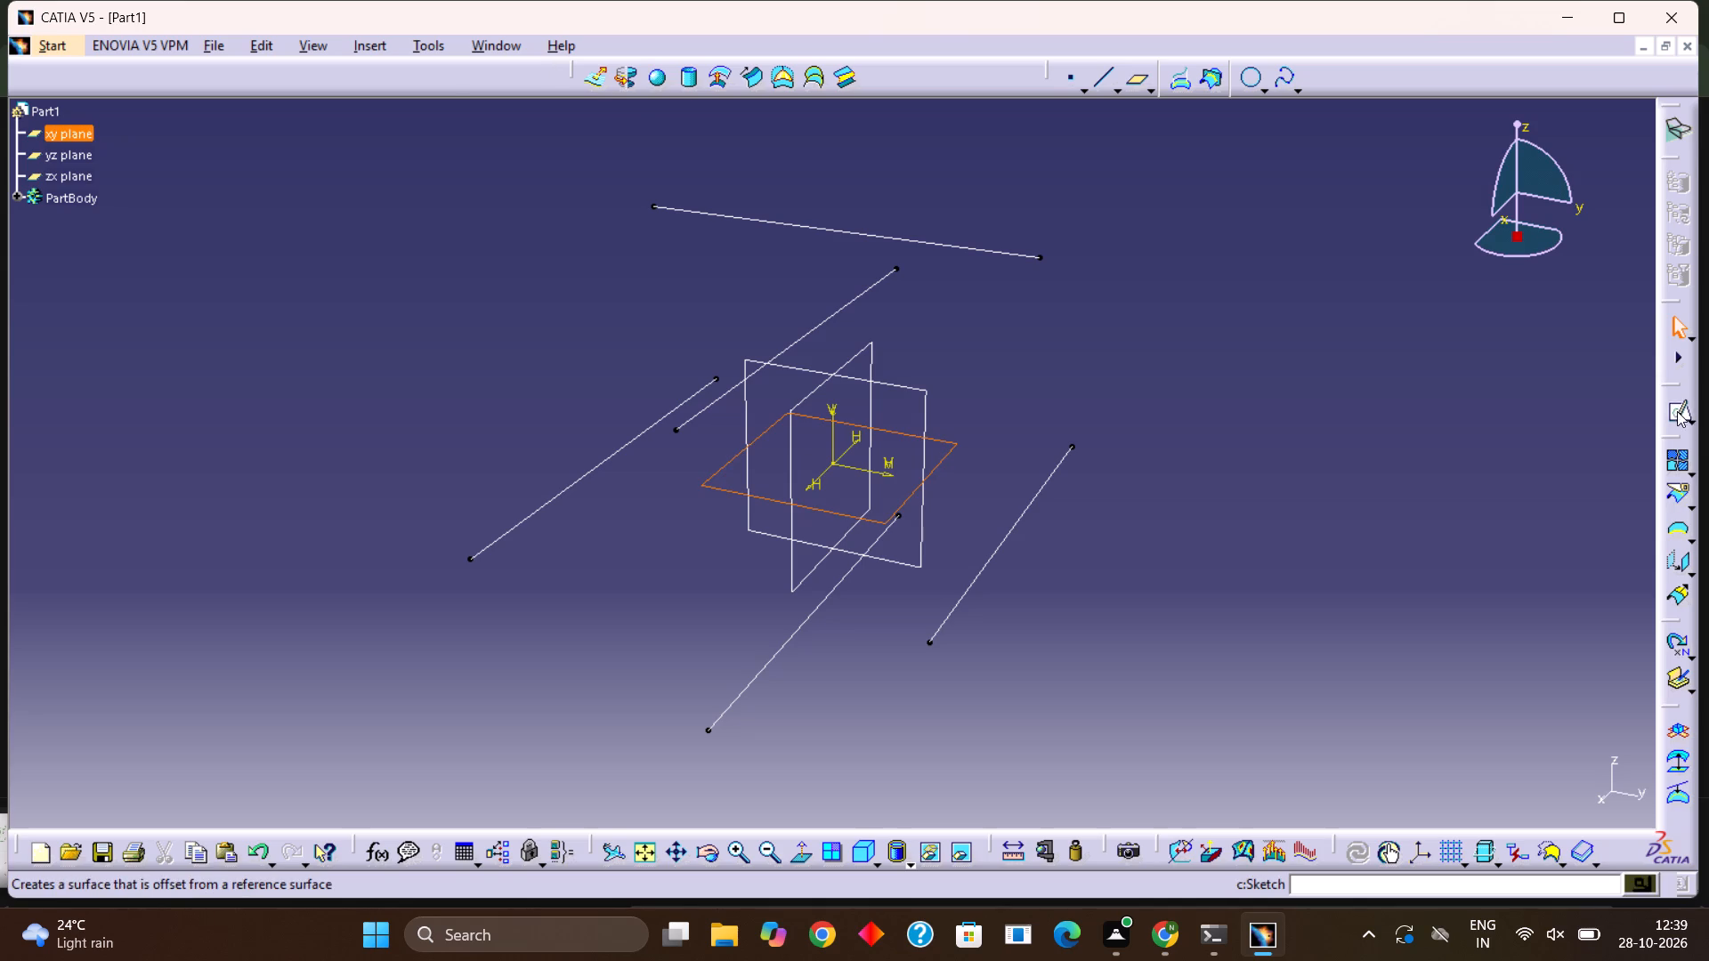
{"action": "left_click", "coordinate": [1678, 411]}
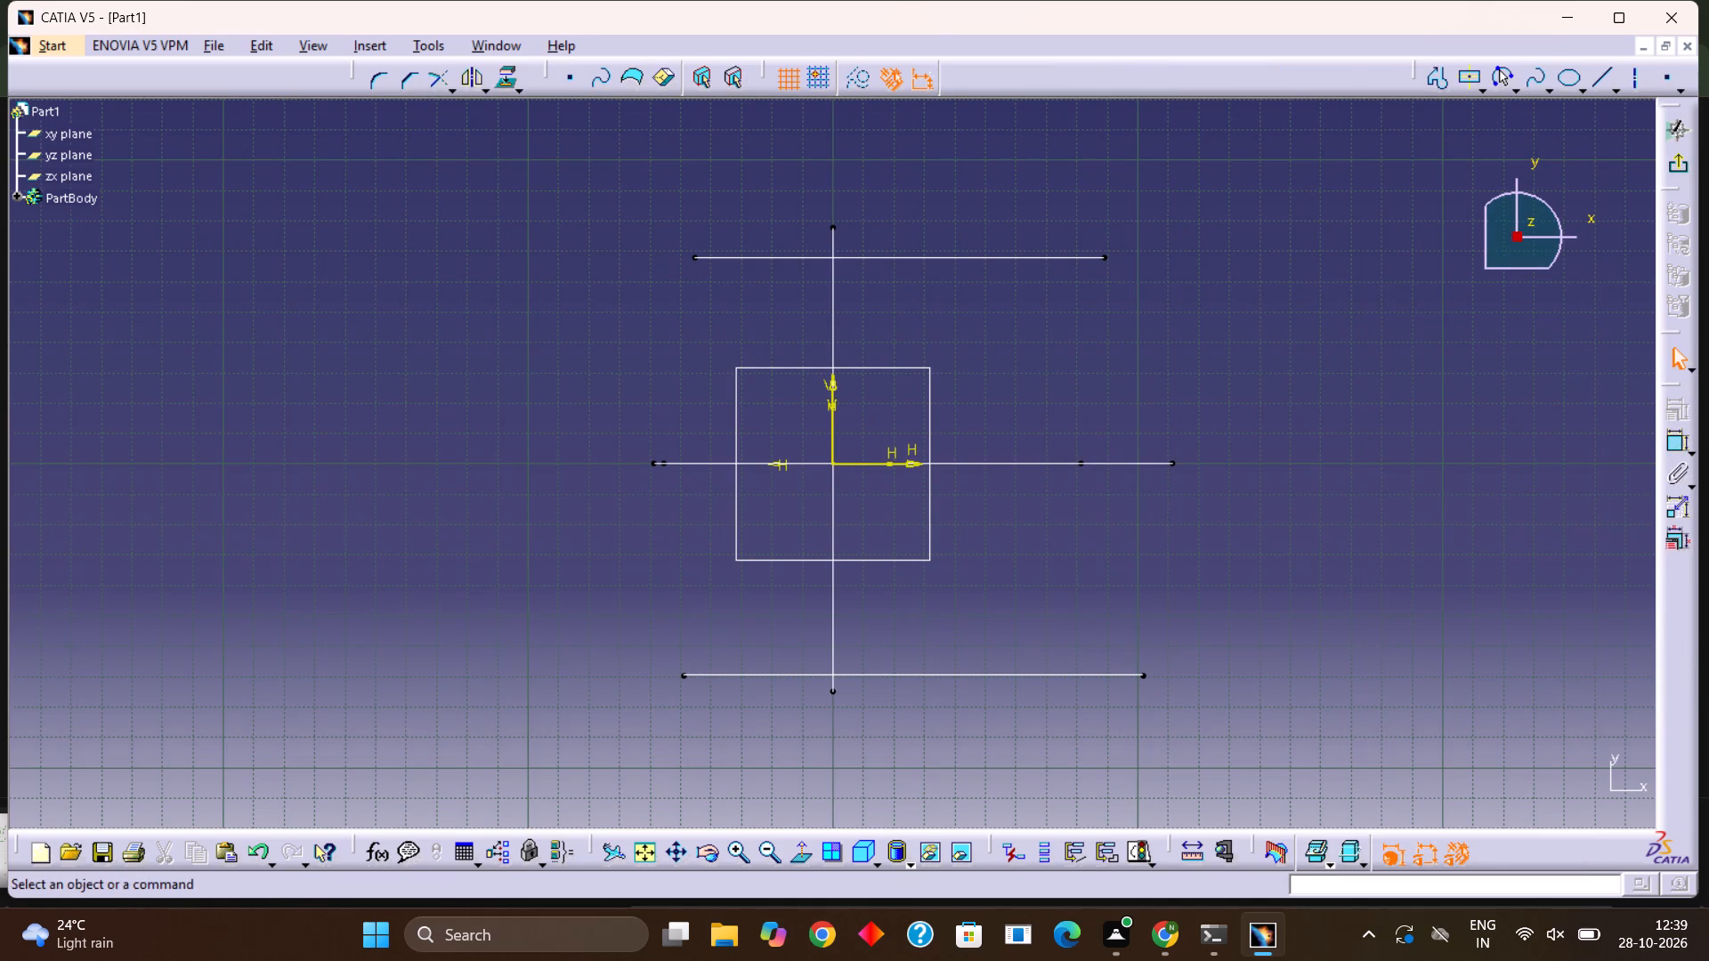
{"action": "left_click", "coordinate": [1498, 78]}
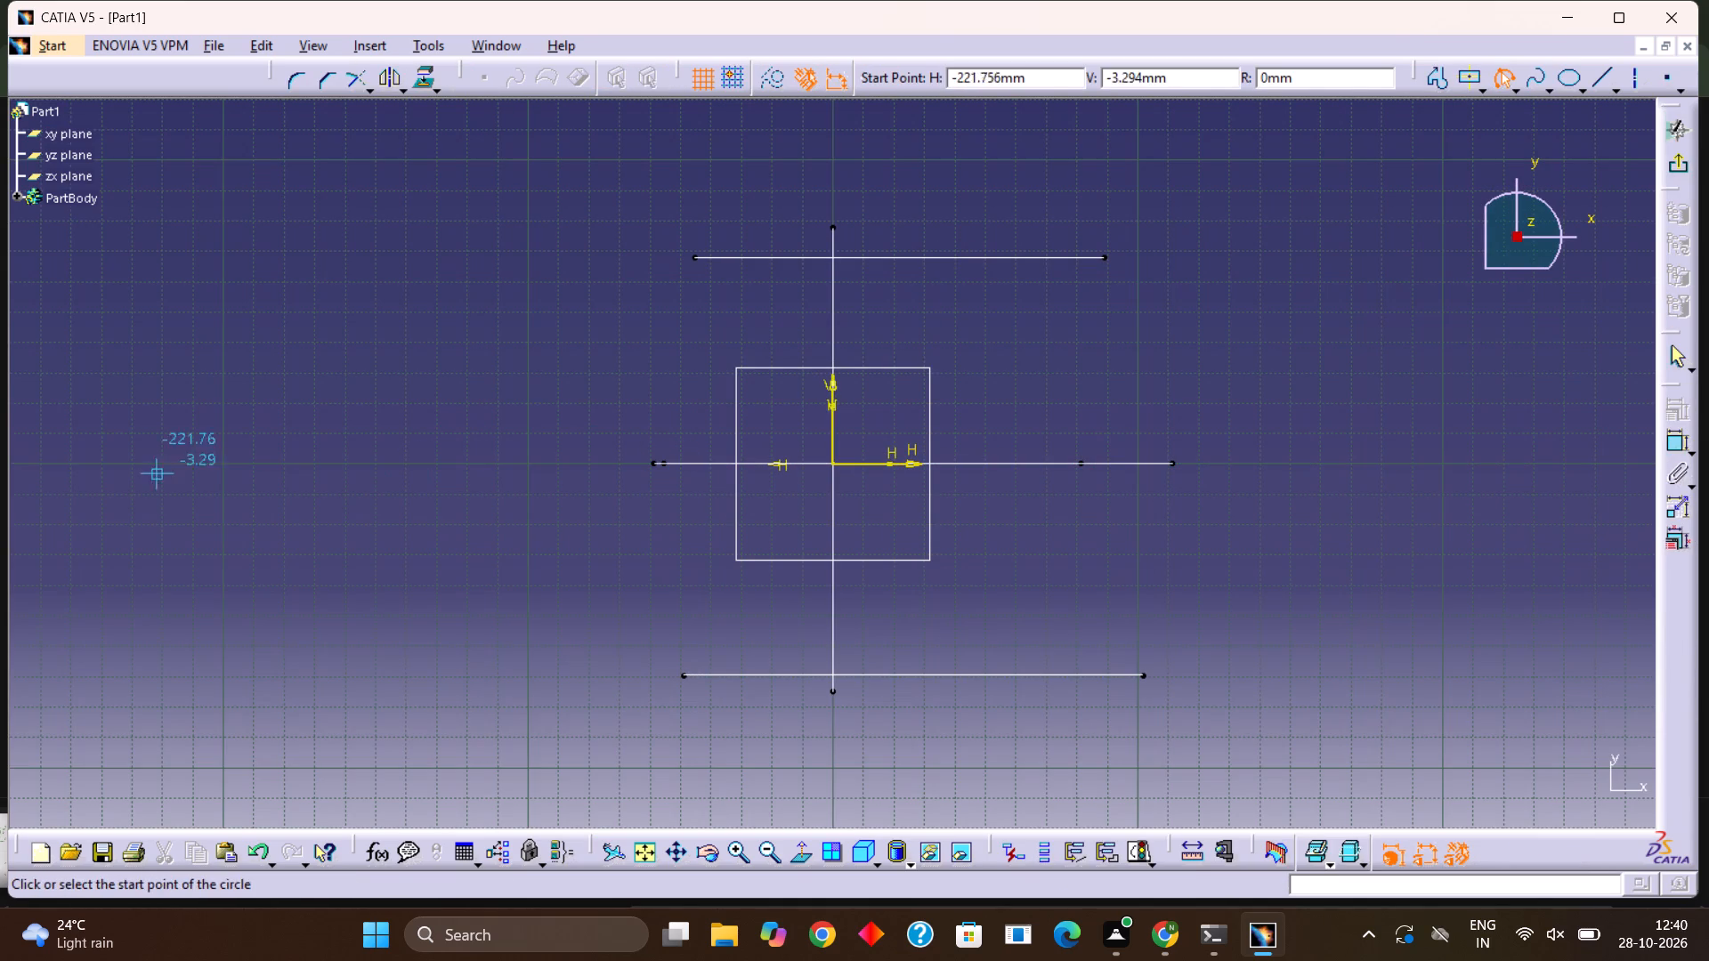
{"action": "left_click", "coordinate": [166, 521]}
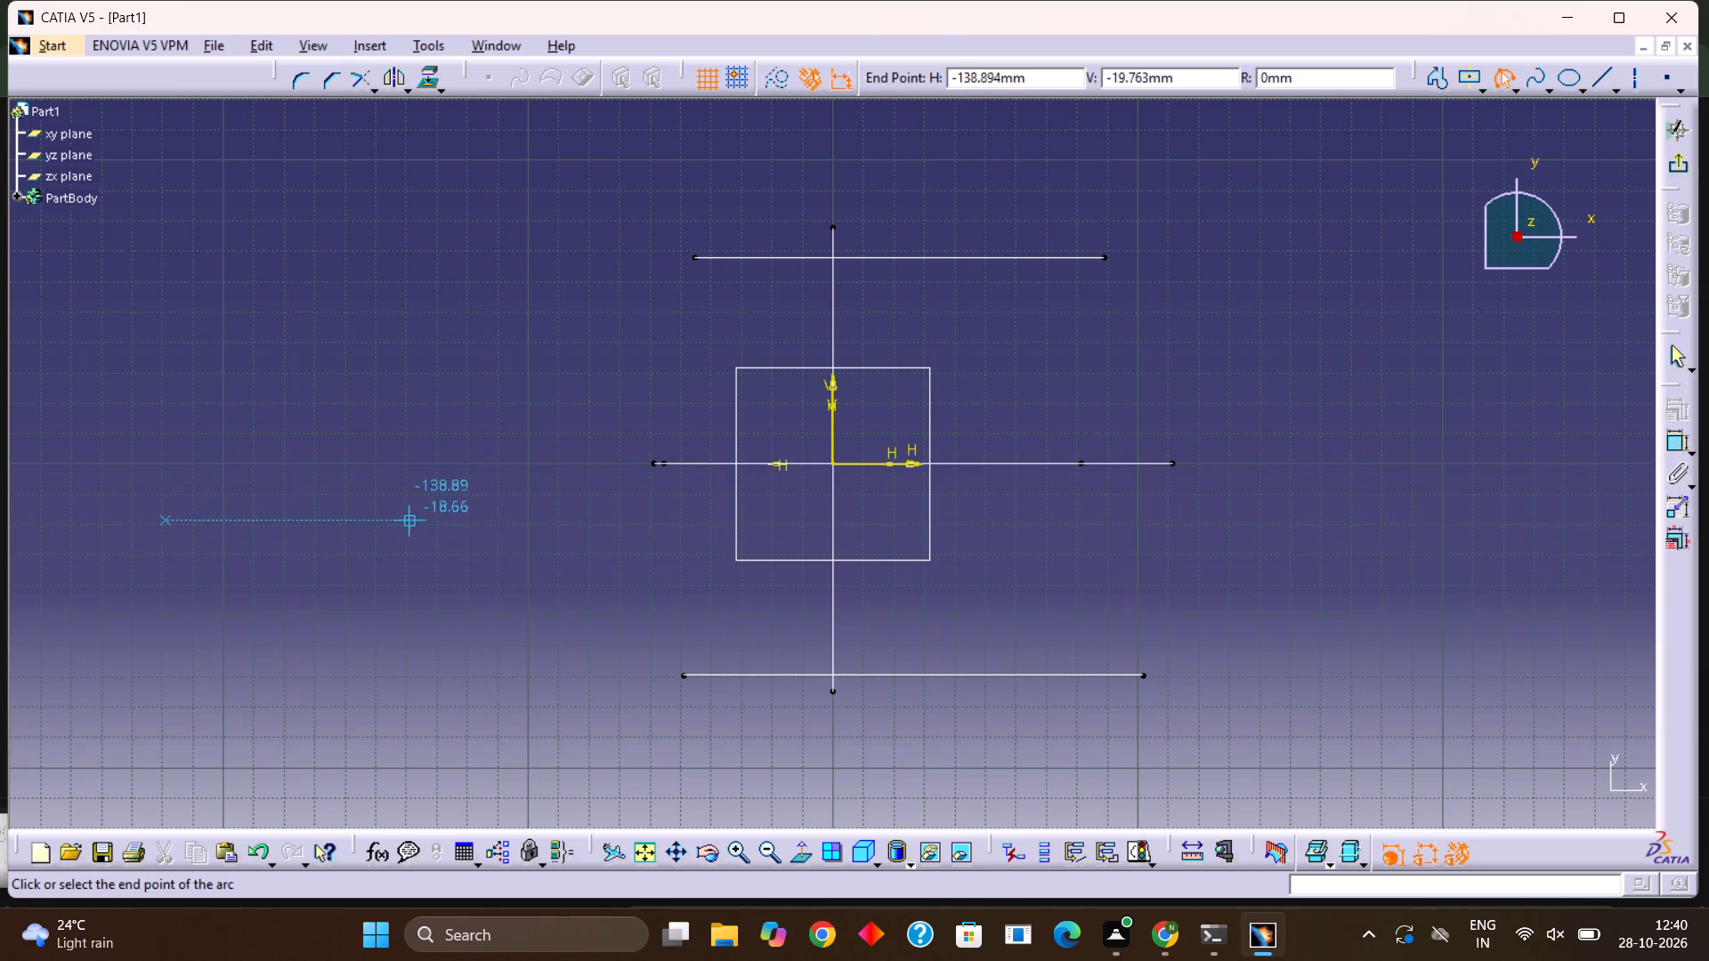
{"action": "left_click", "coordinate": [461, 516]}
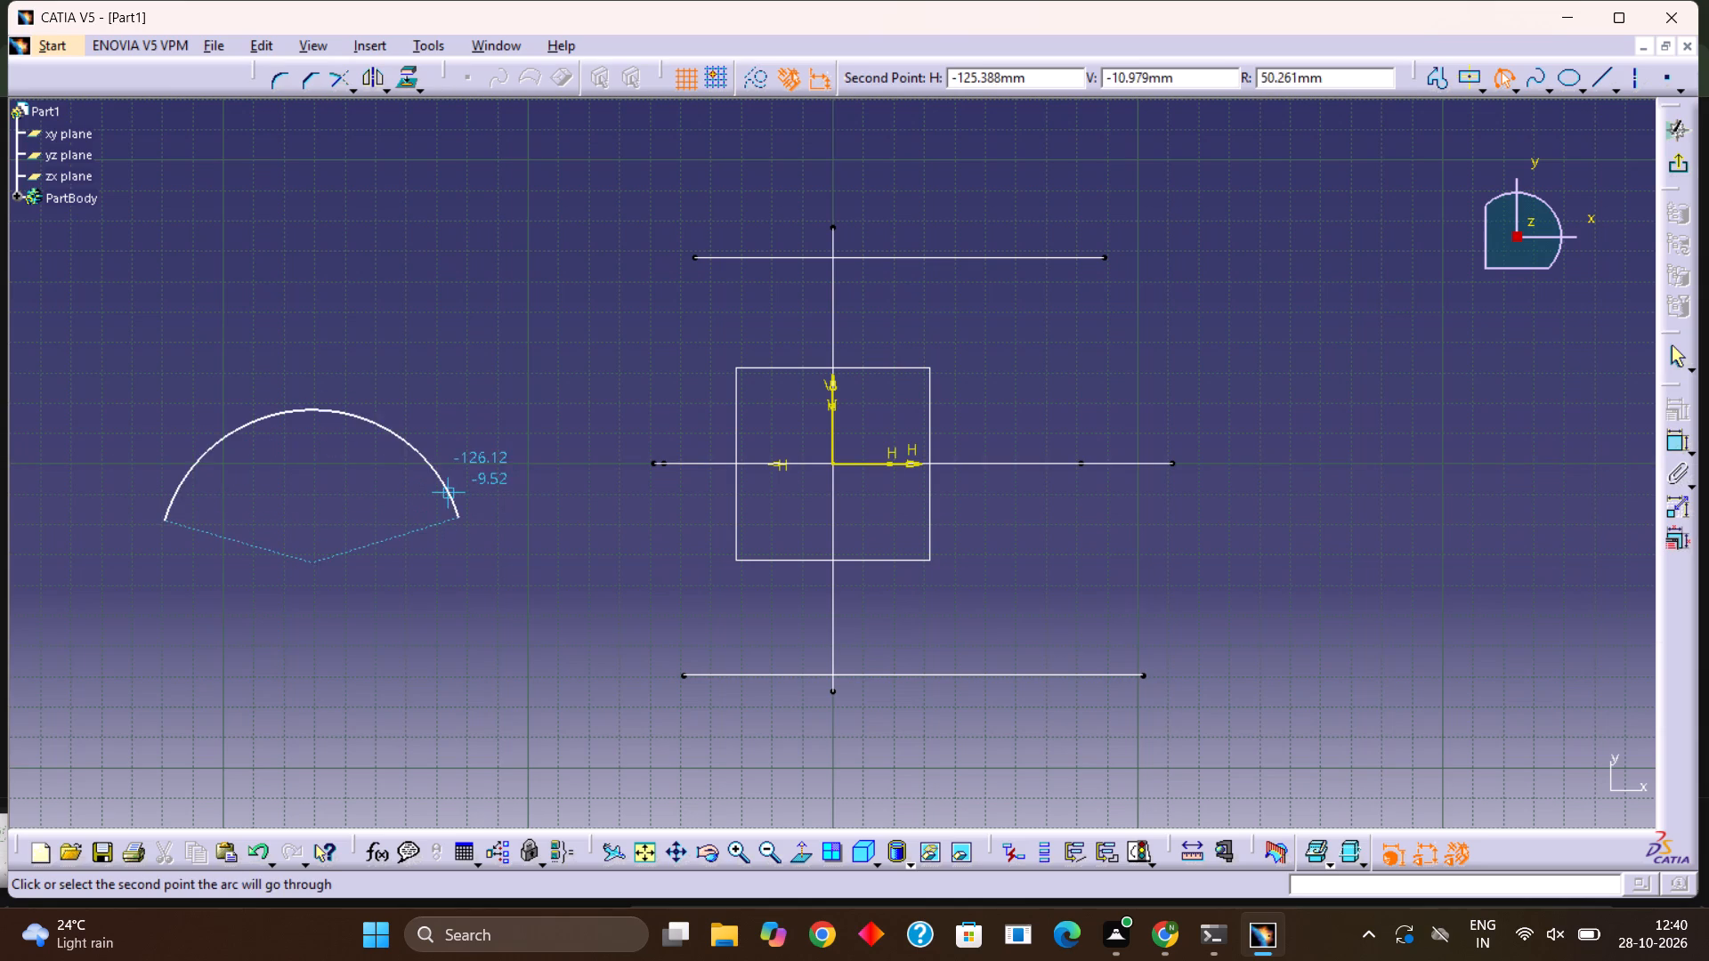
{"action": "left_click", "coordinate": [448, 476]}
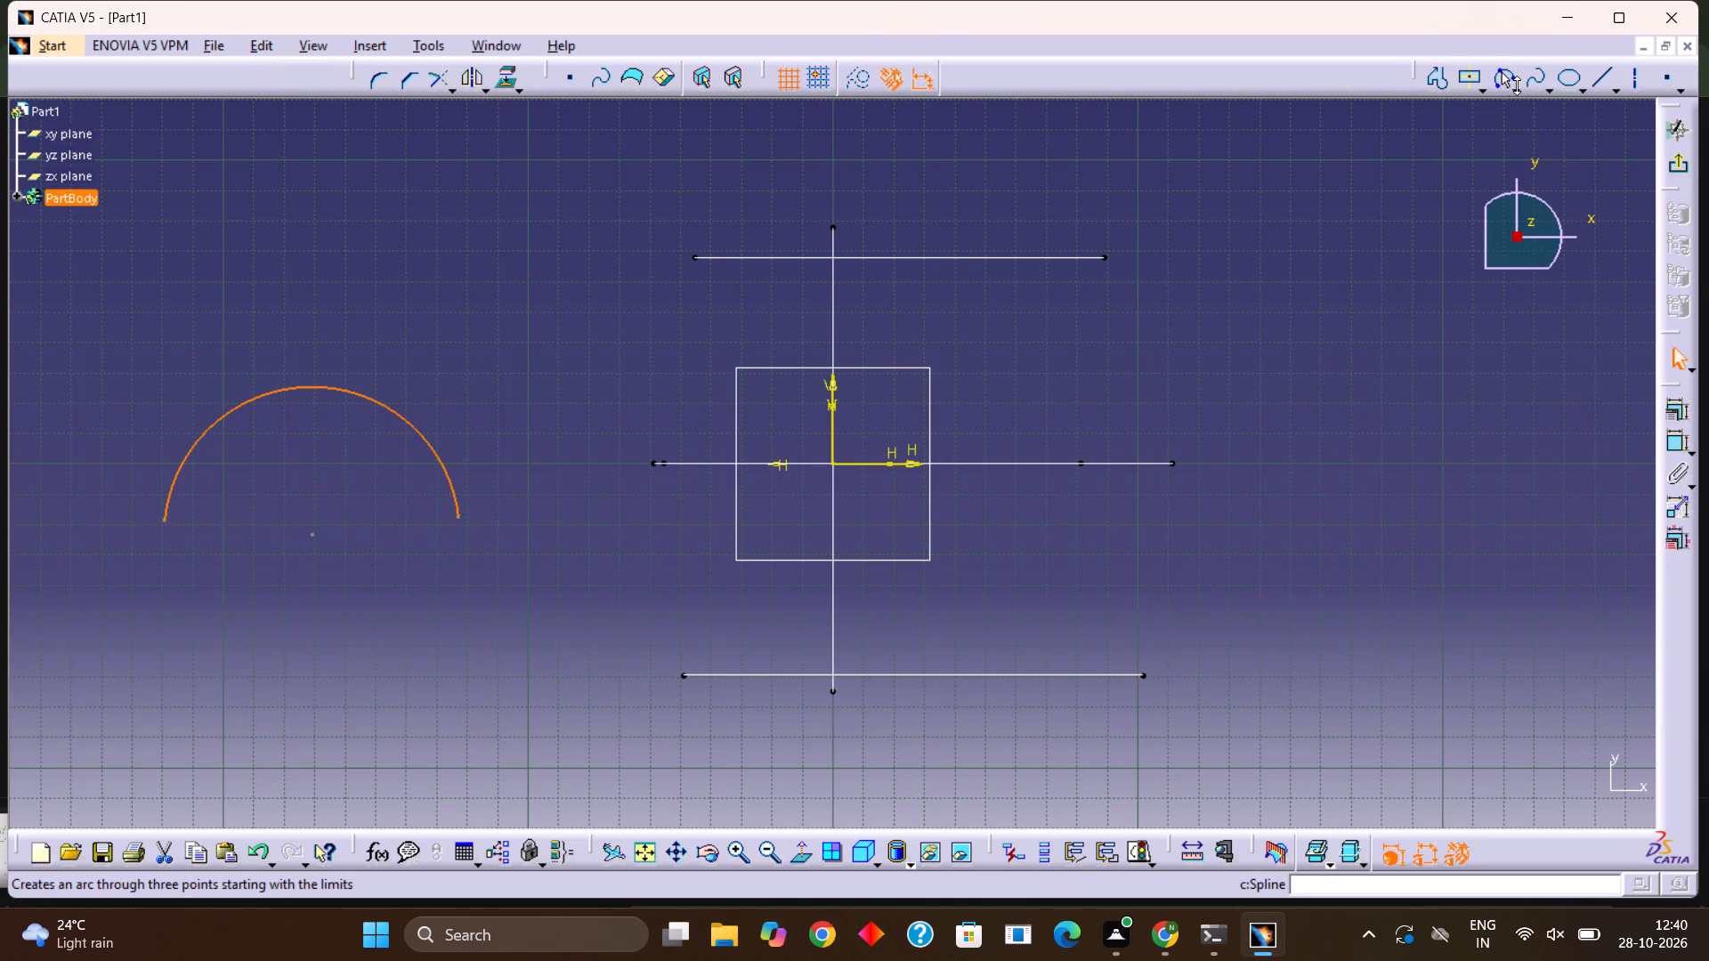
Draw a similar three-point arc on the +H side, bulging toward +V, and finish the xy plane sketch.
{"action": "left_click", "coordinate": [1505, 84]}
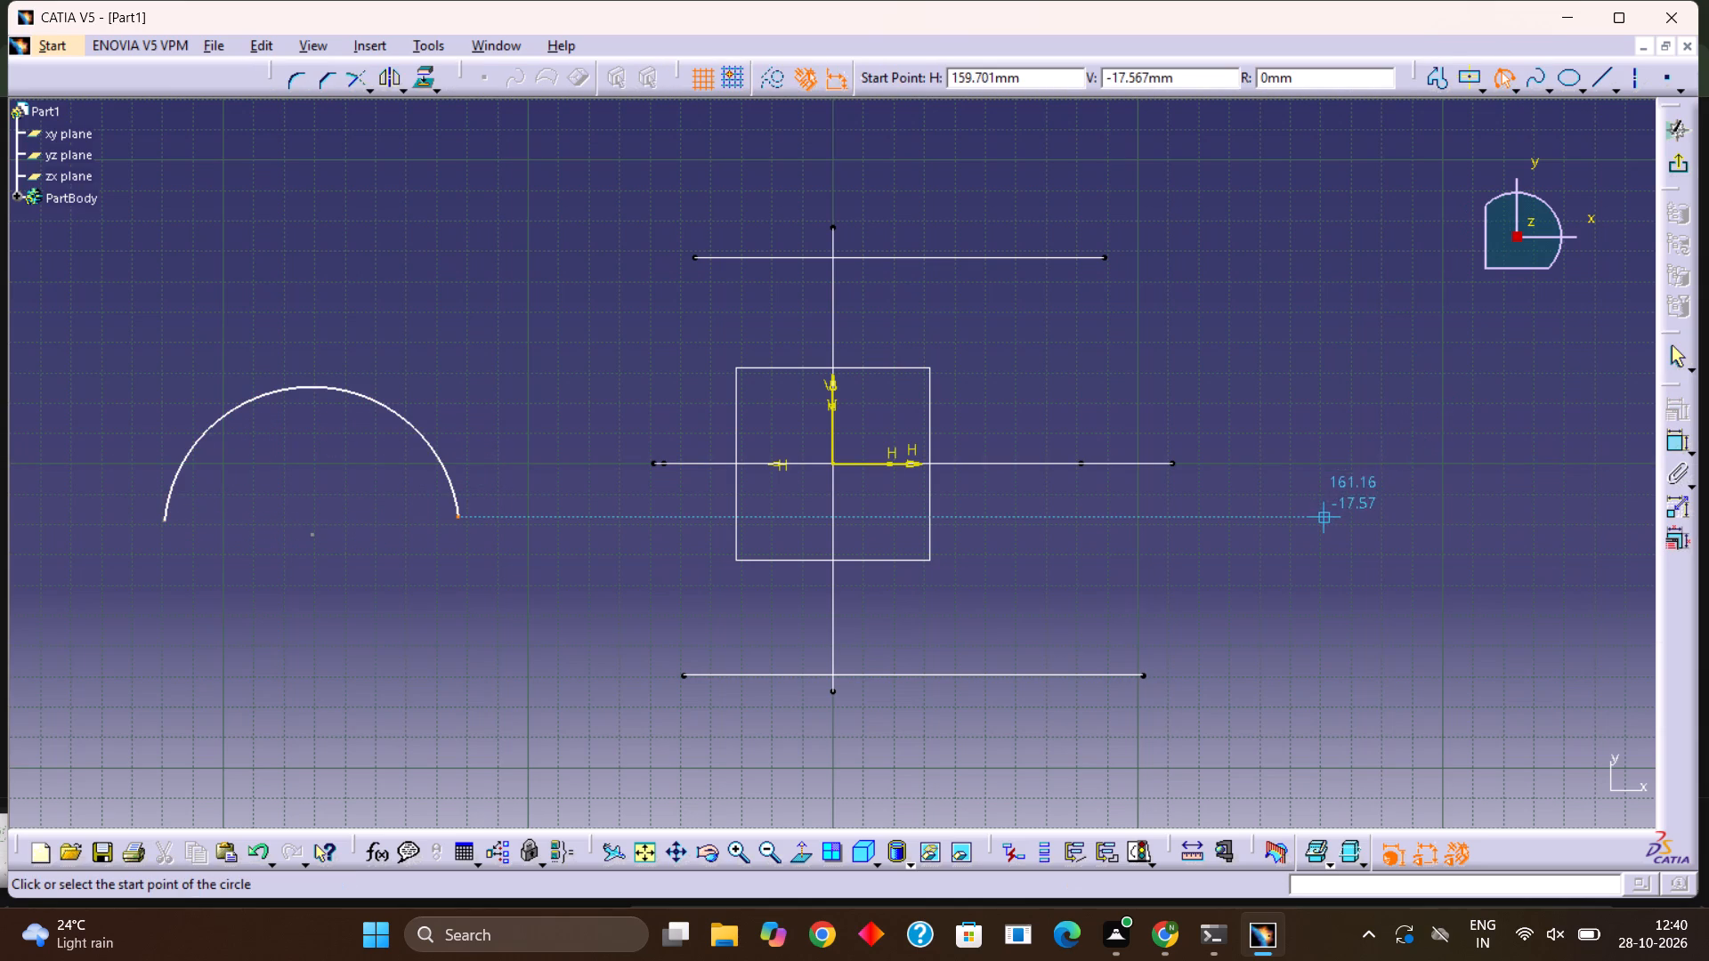
{"action": "left_click", "coordinate": [1336, 500]}
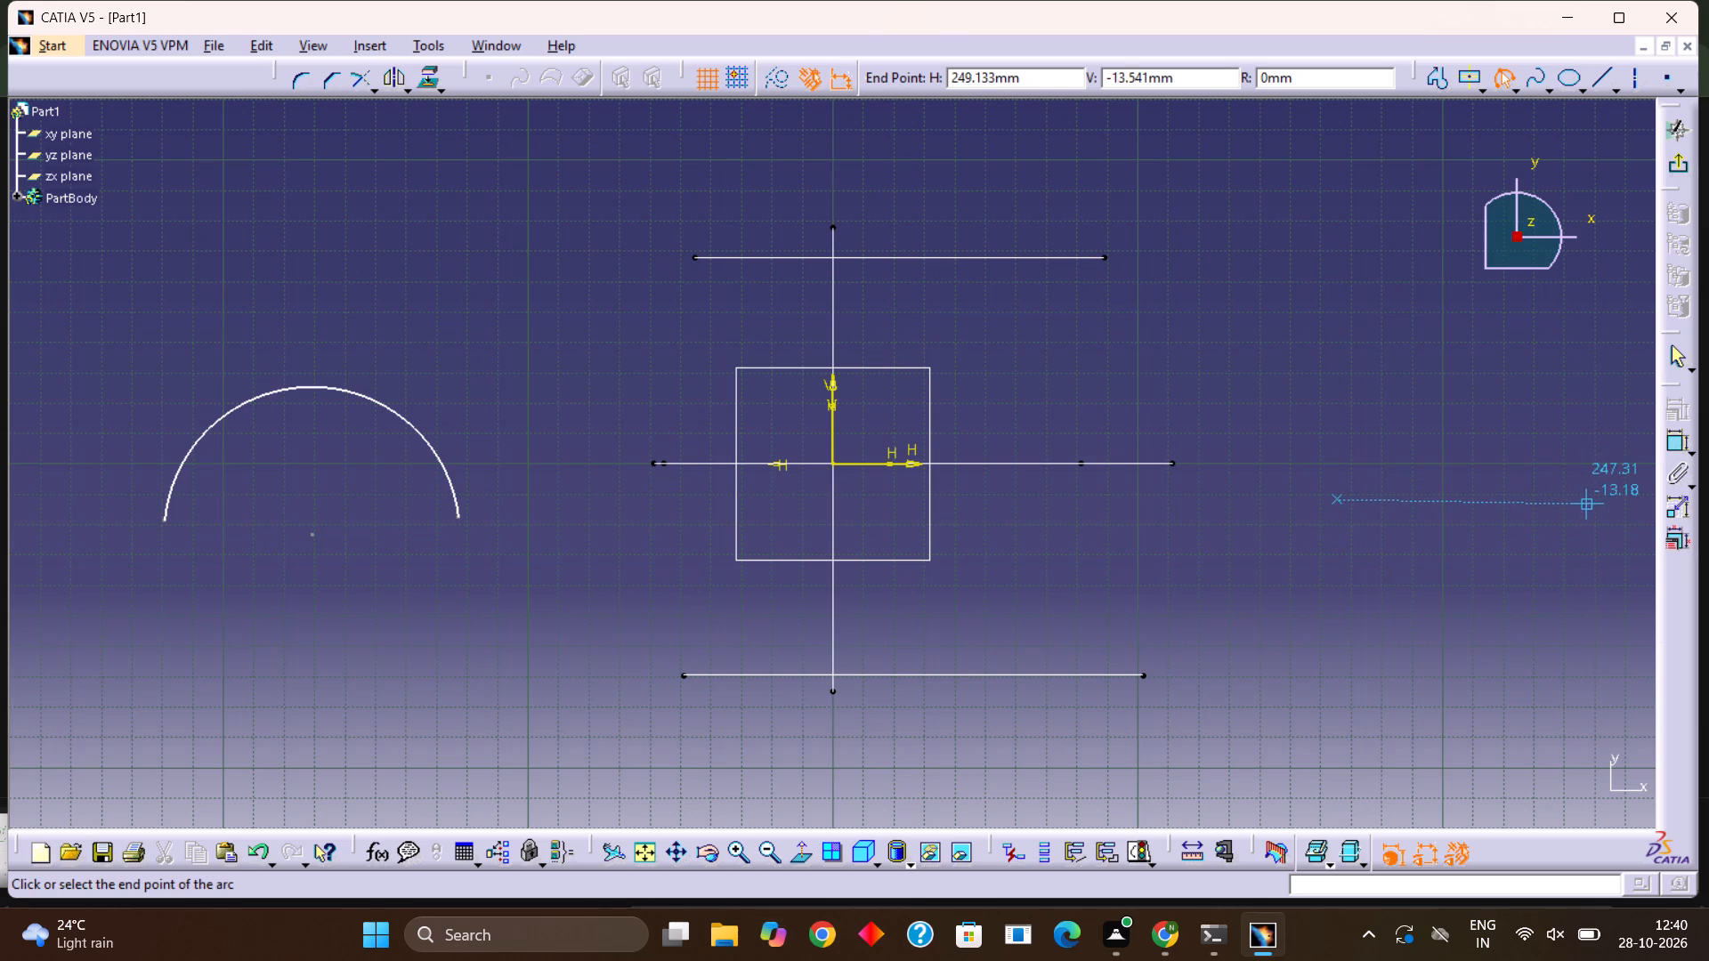
{"action": "left_click", "coordinate": [1597, 505]}
{"action": "left_click", "coordinate": [1593, 491]}
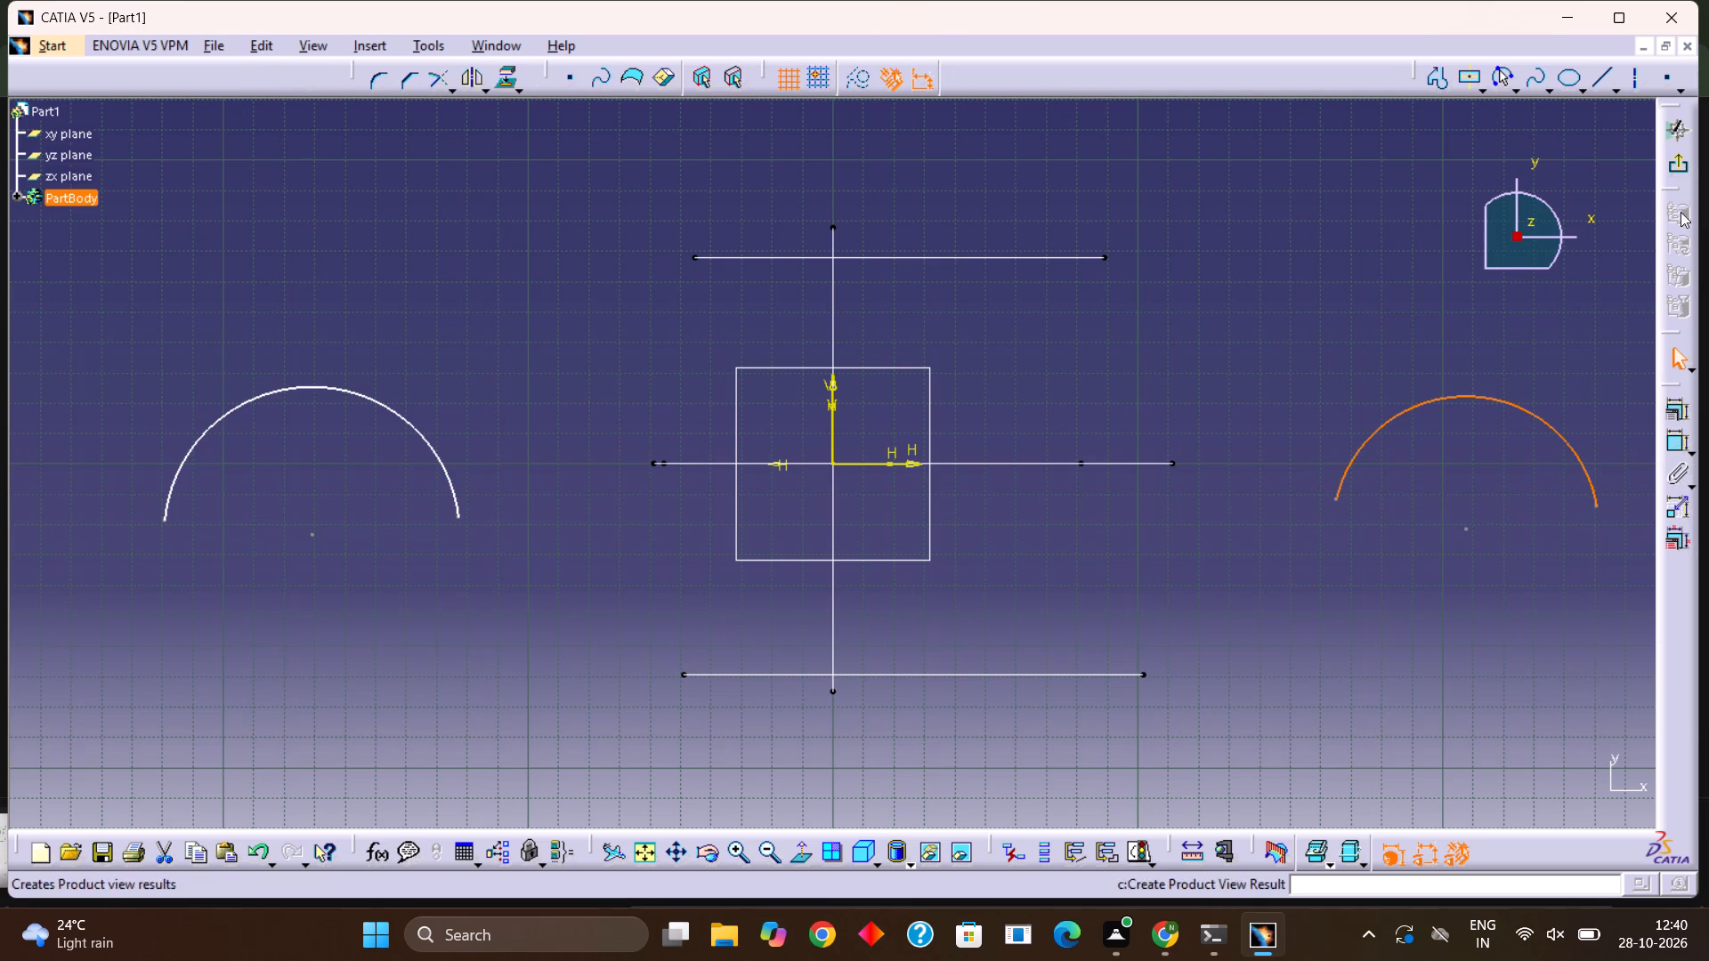
{"action": "left_click", "coordinate": [1682, 167]}
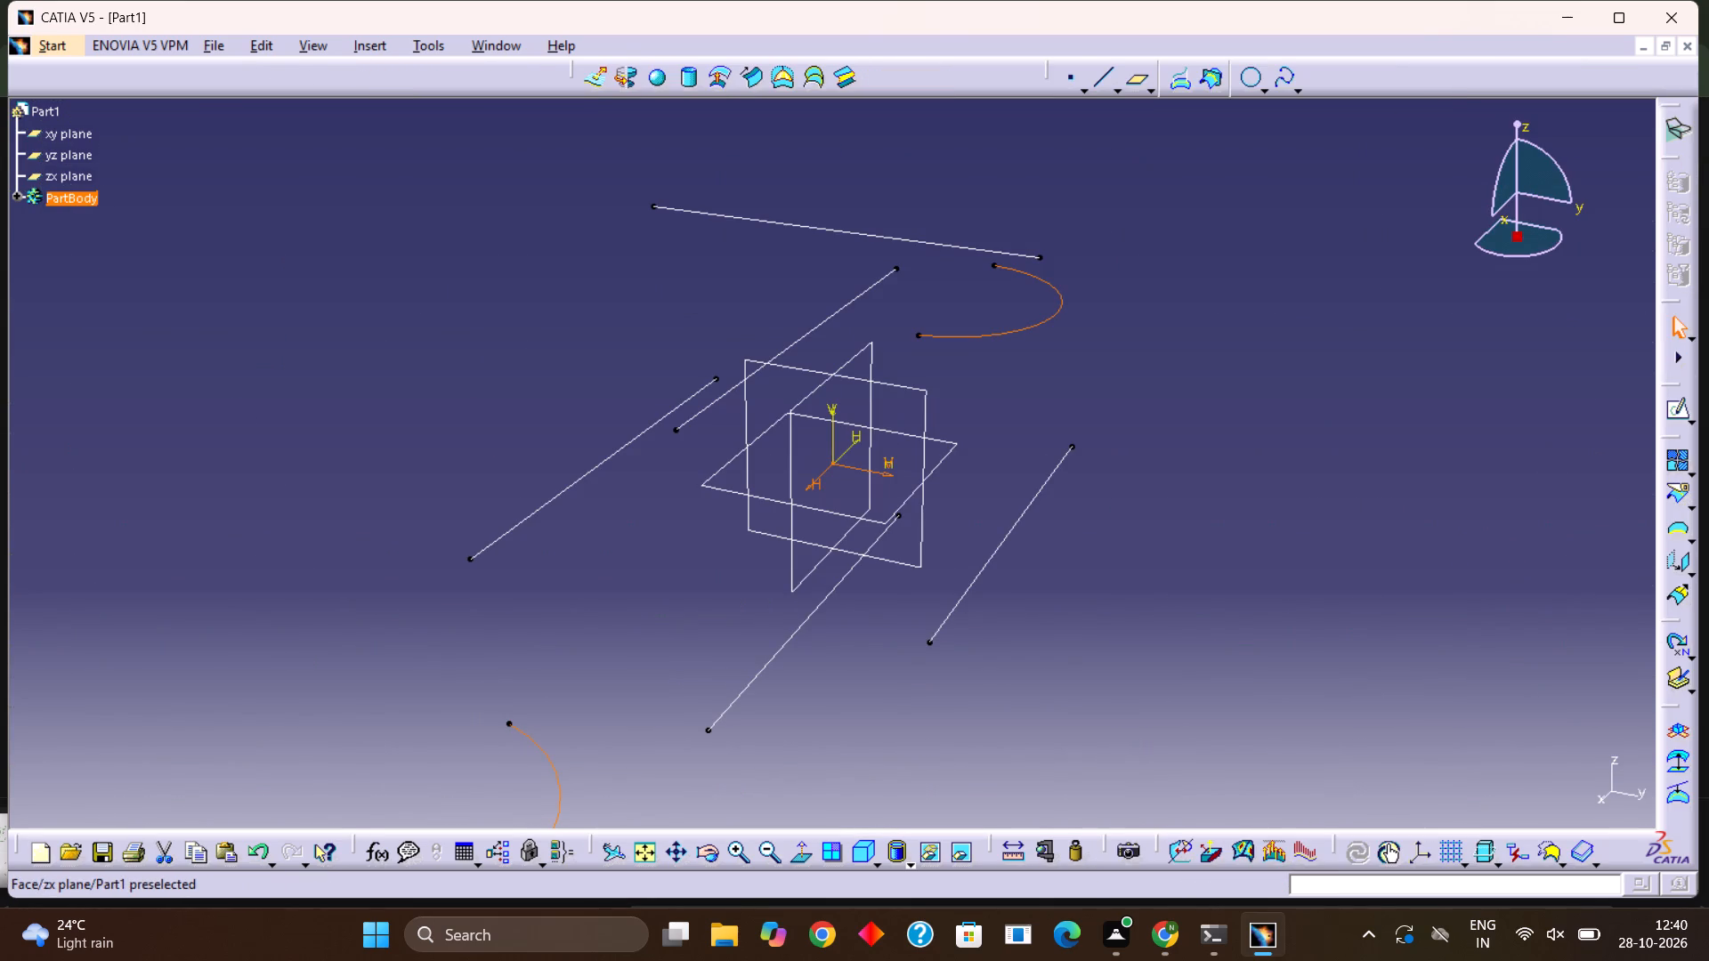
Extrude the two-arc sketch as a surface along its normal, 20 mm with mirrored extent, and dismiss the Near definition.
{"action": "middle_click_drag", "start_coordinate": [858, 587], "coordinate": [860, 586]}
{"action": "right_click_drag", "start_coordinate": [858, 590], "coordinate": [860, 586]}
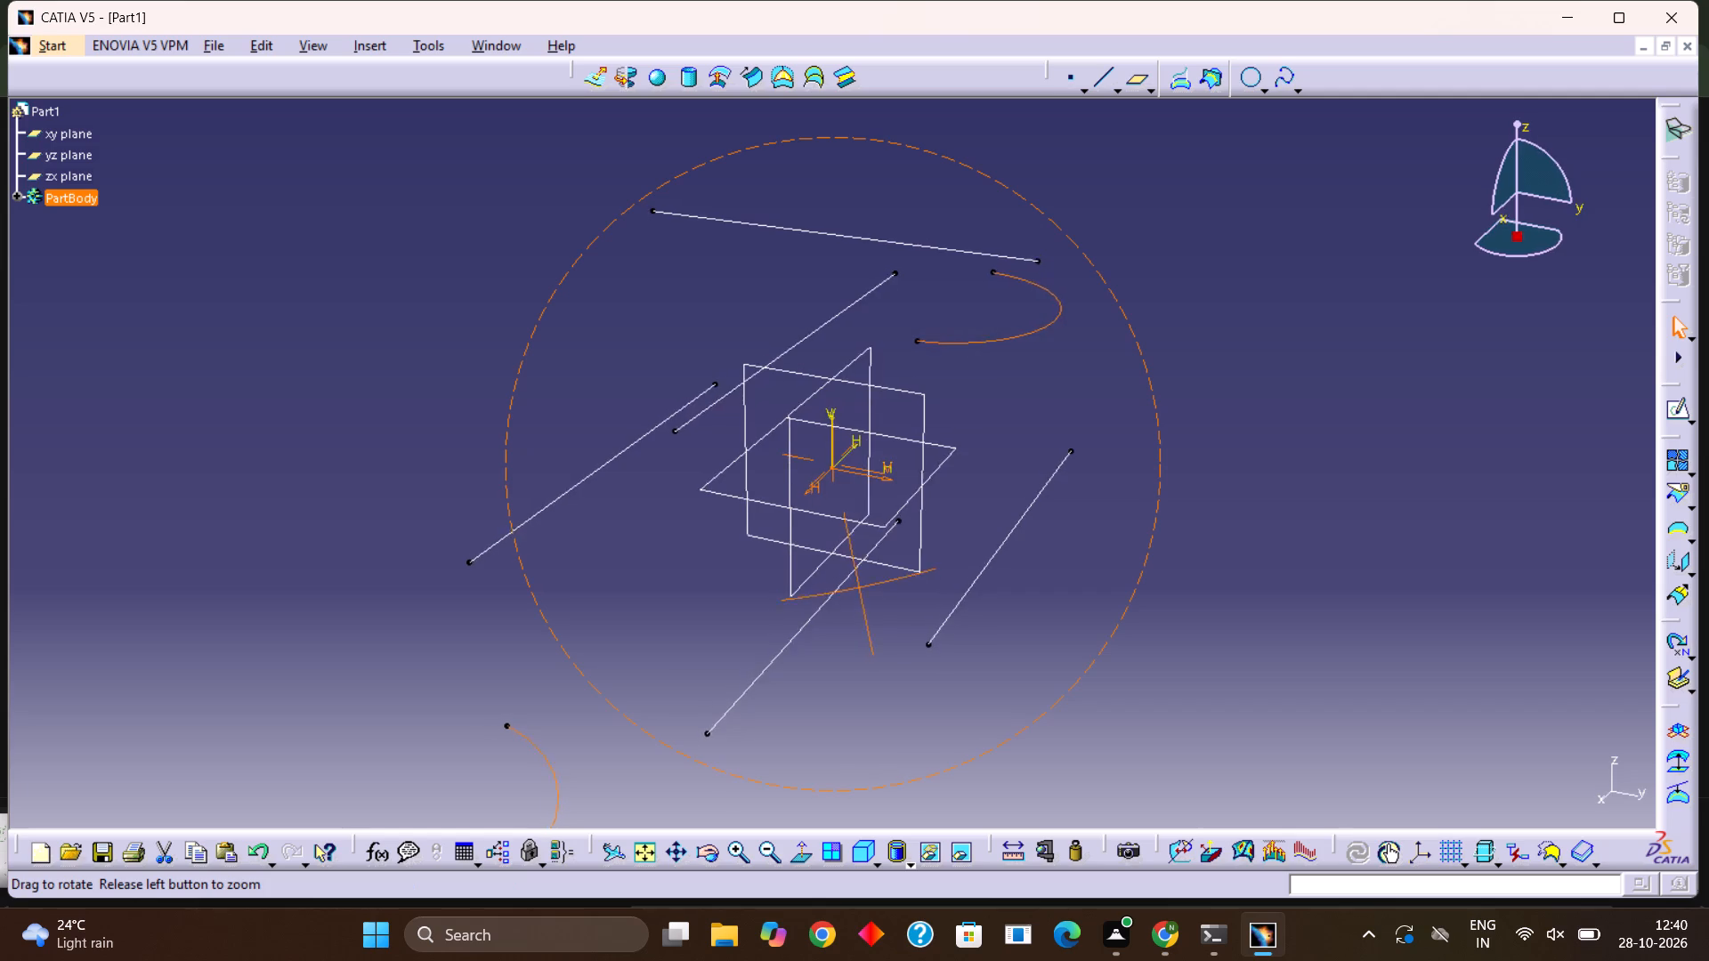
{"action": "middle_click_drag", "start_coordinate": [860, 586], "coordinate": [539, 278]}
{"action": "right_click_drag", "start_coordinate": [860, 586], "coordinate": [539, 278]}
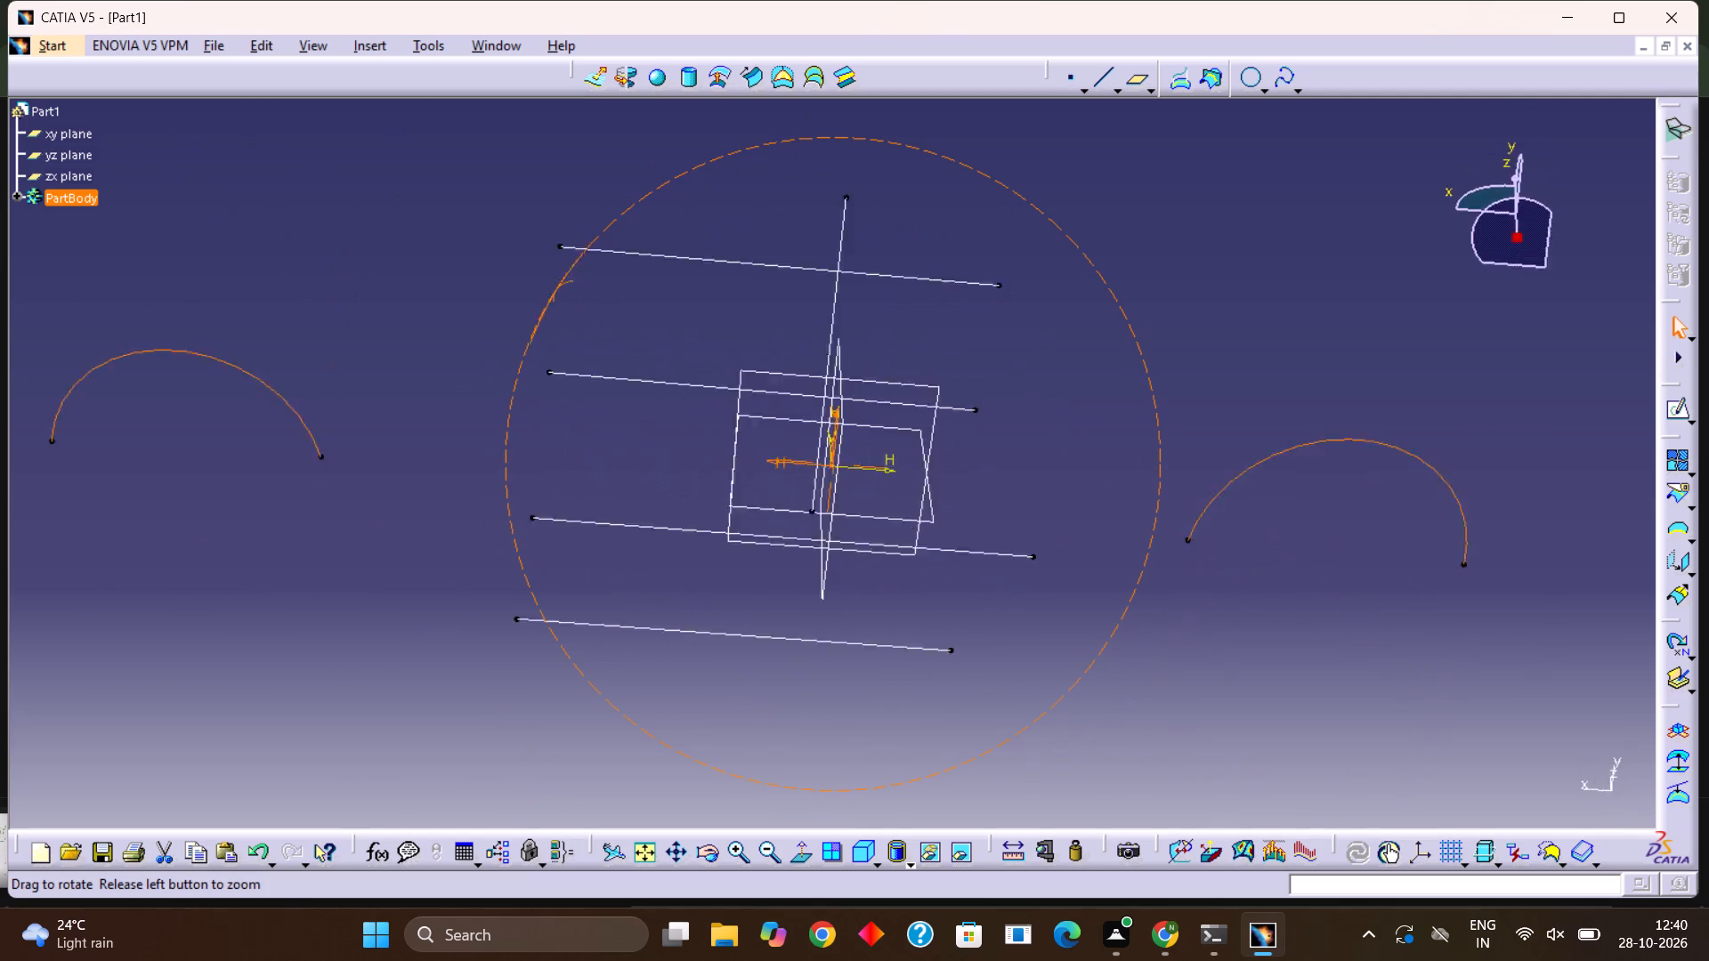
{"action": "middle_click_drag", "start_coordinate": [539, 278], "coordinate": [519, 229]}
{"action": "right_click_drag", "start_coordinate": [539, 278], "coordinate": [515, 229]}
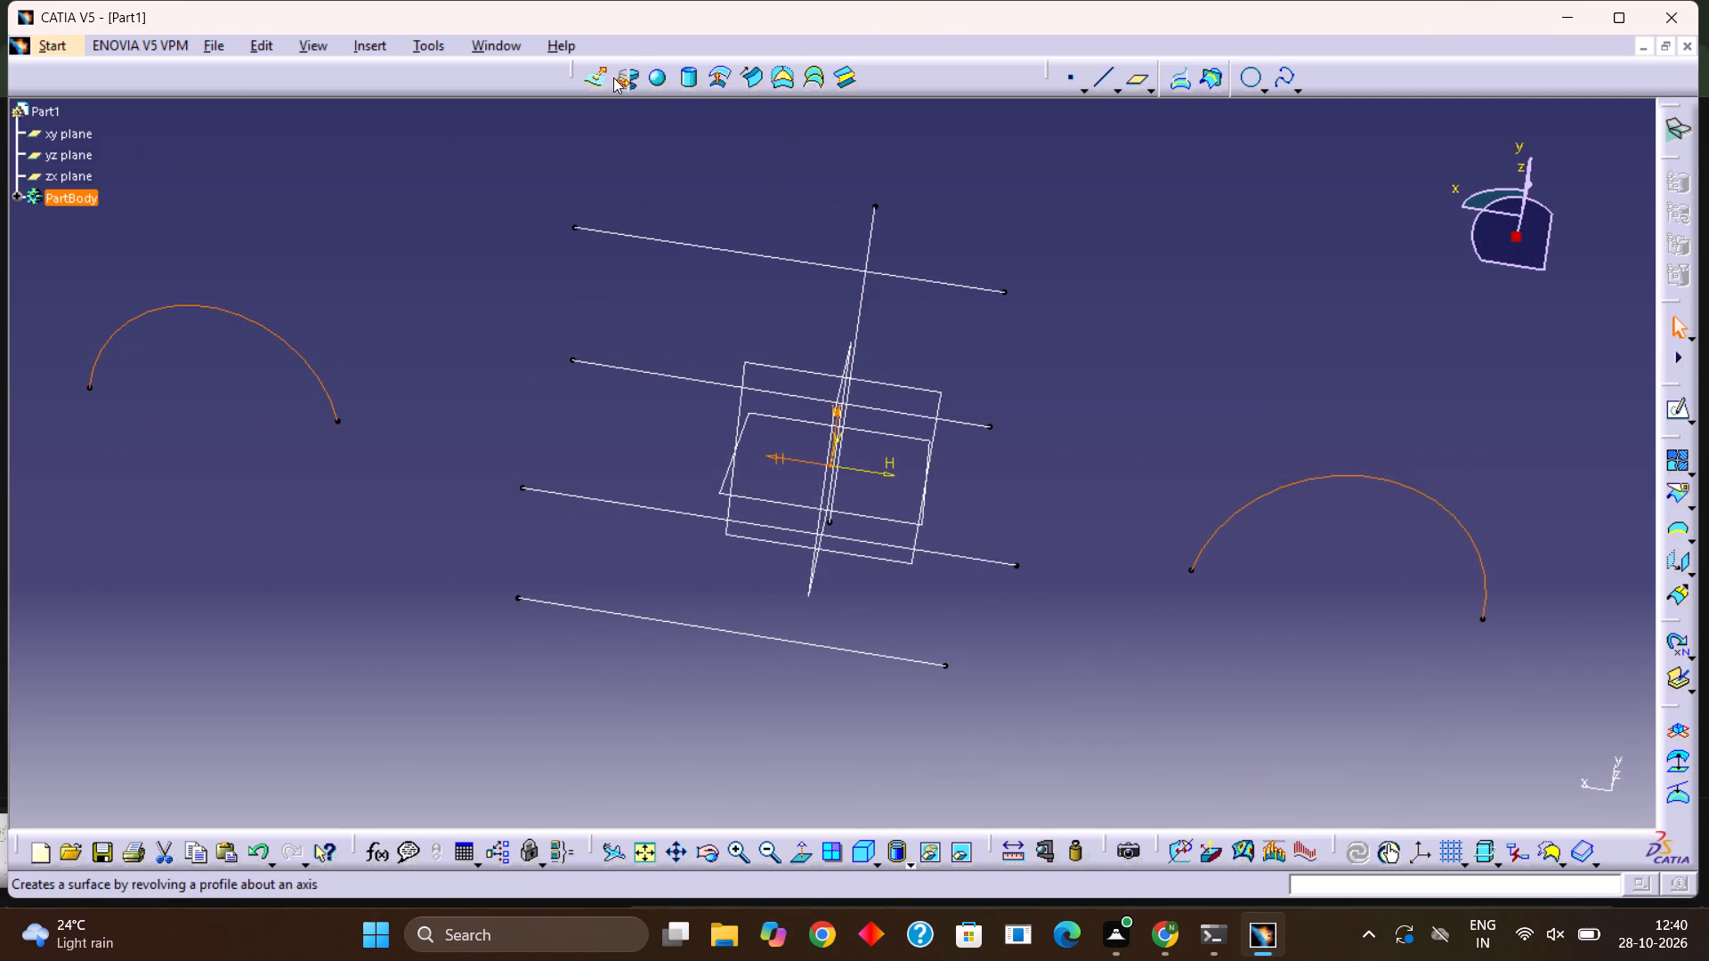
{"action": "left_click", "coordinate": [603, 75]}
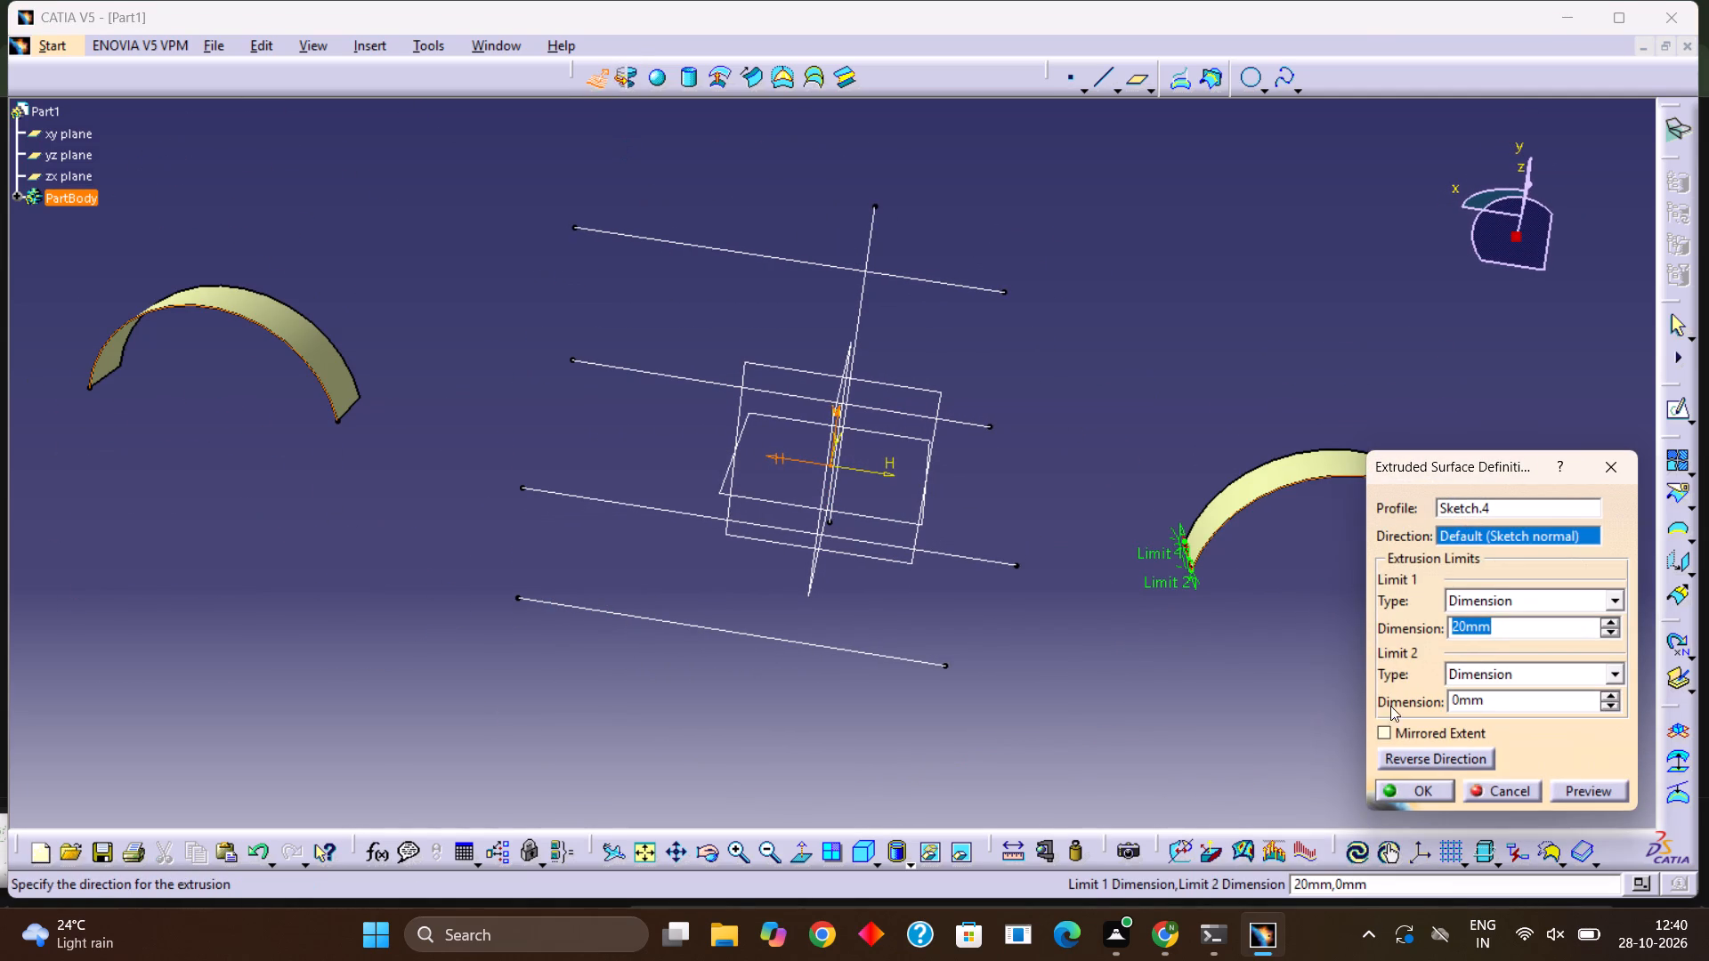
{"action": "left_click", "coordinate": [1386, 731]}
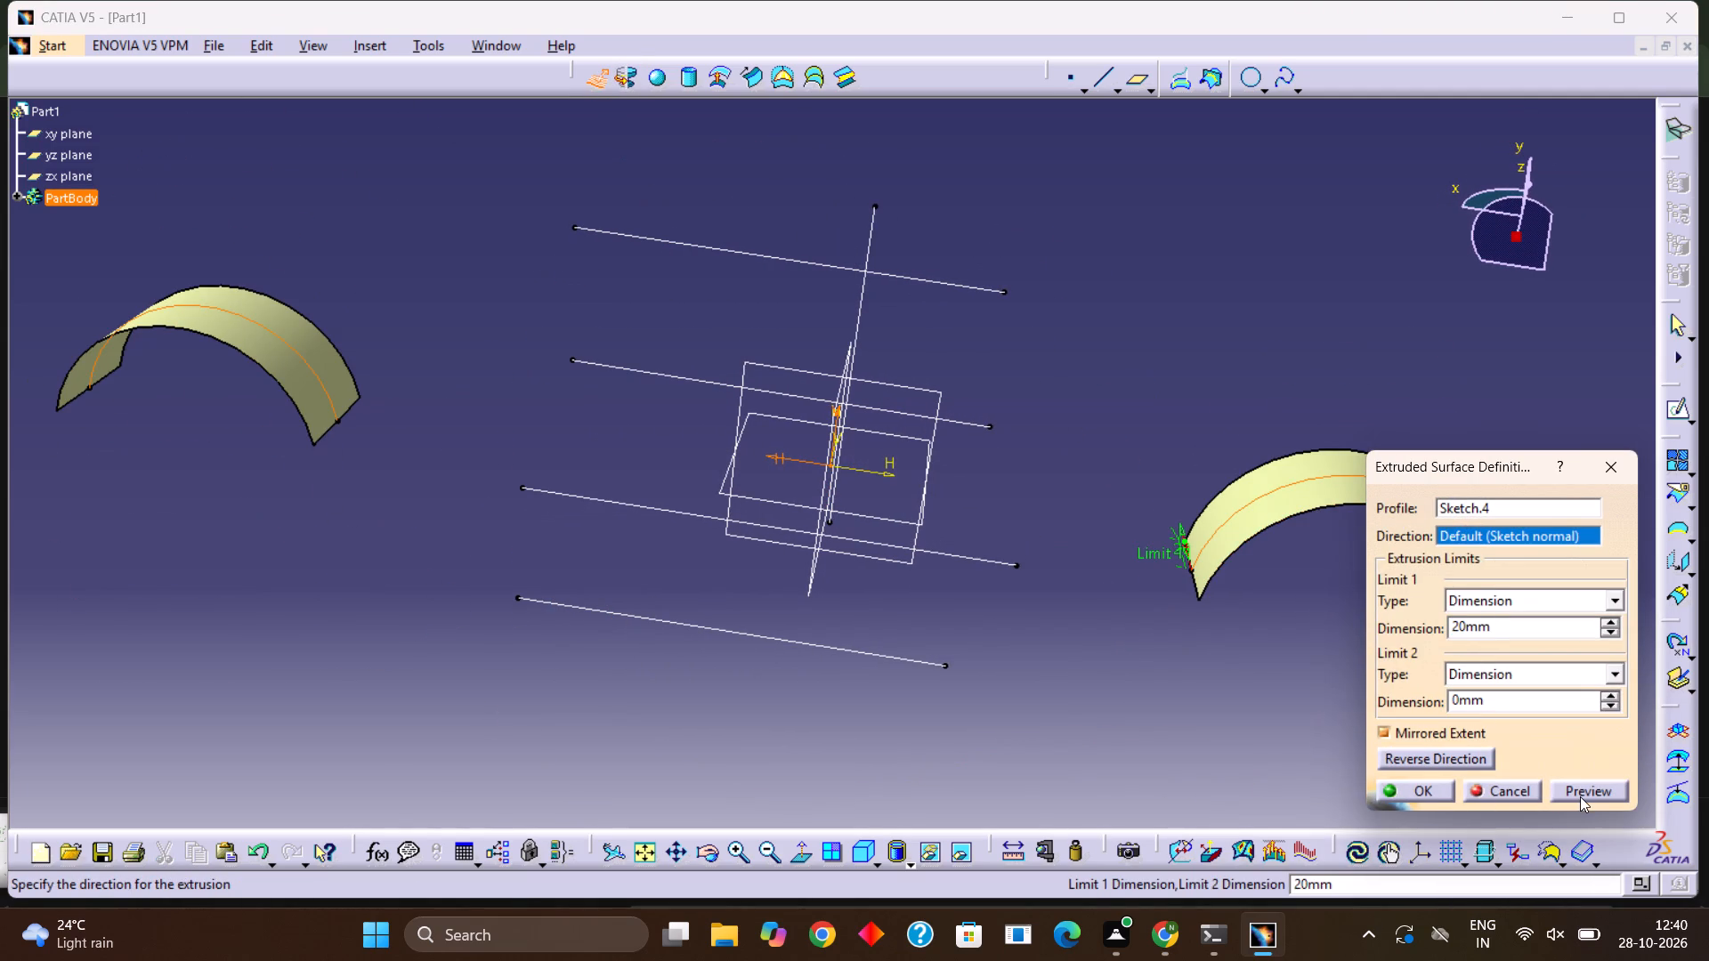
{"action": "left_click", "coordinate": [1429, 798]}
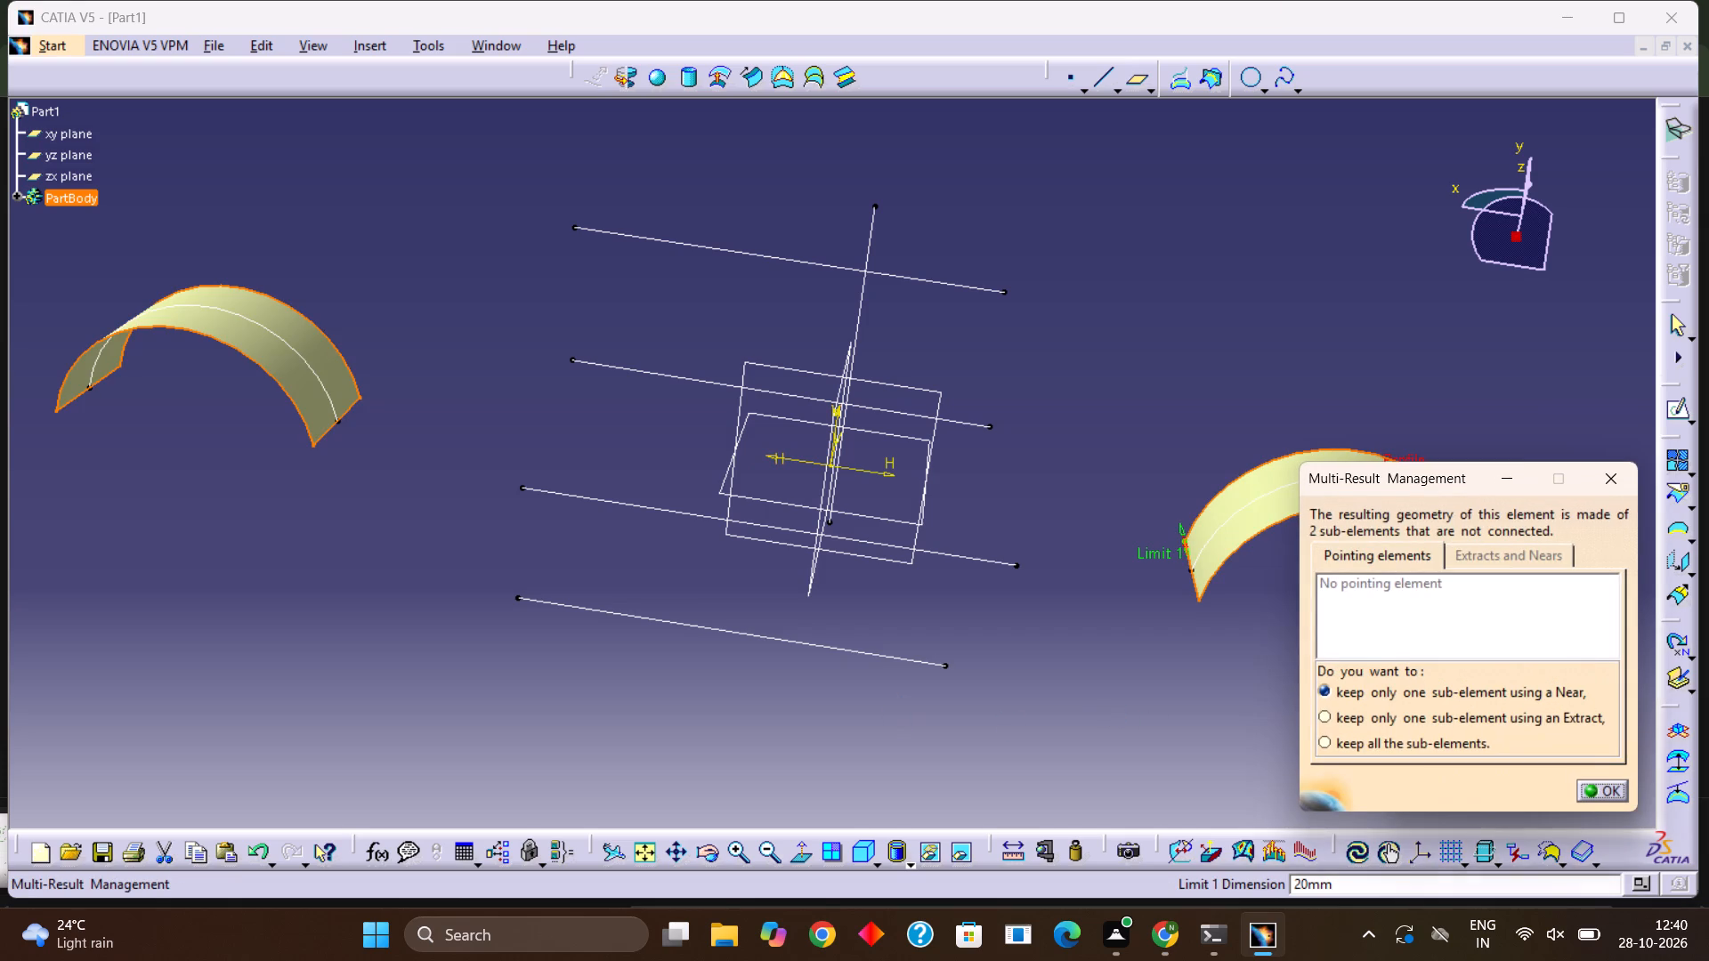
{"action": "left_click", "coordinate": [1584, 794]}
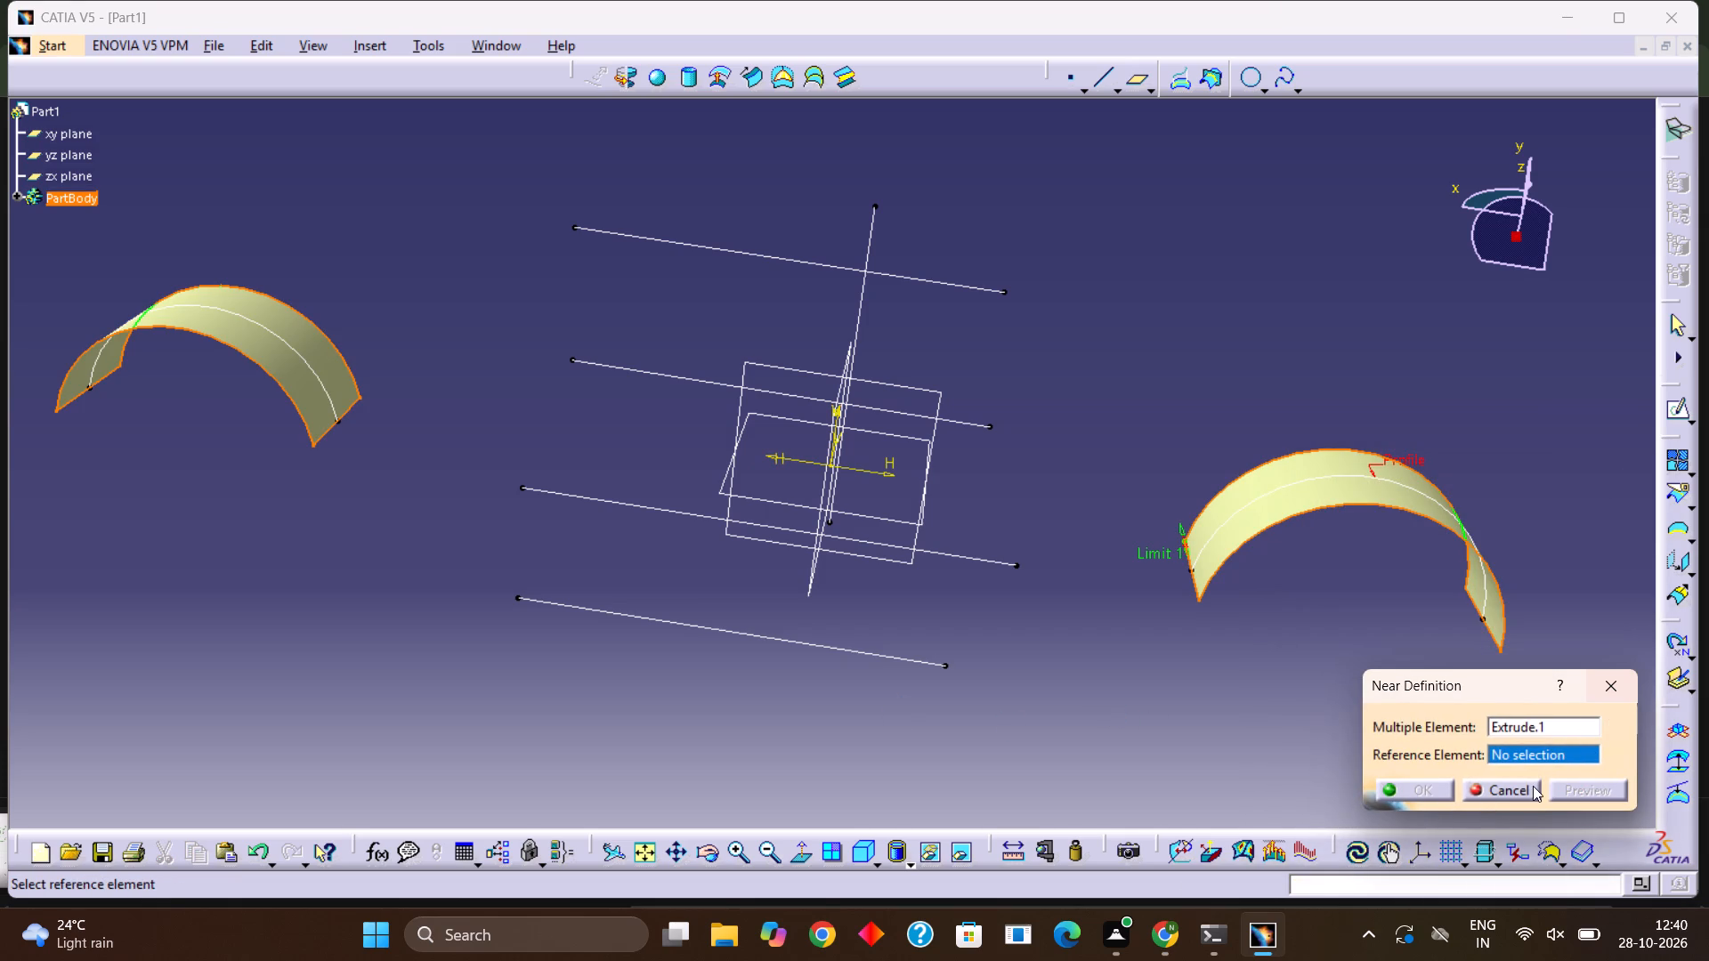
{"action": "left_click", "coordinate": [1599, 684]}
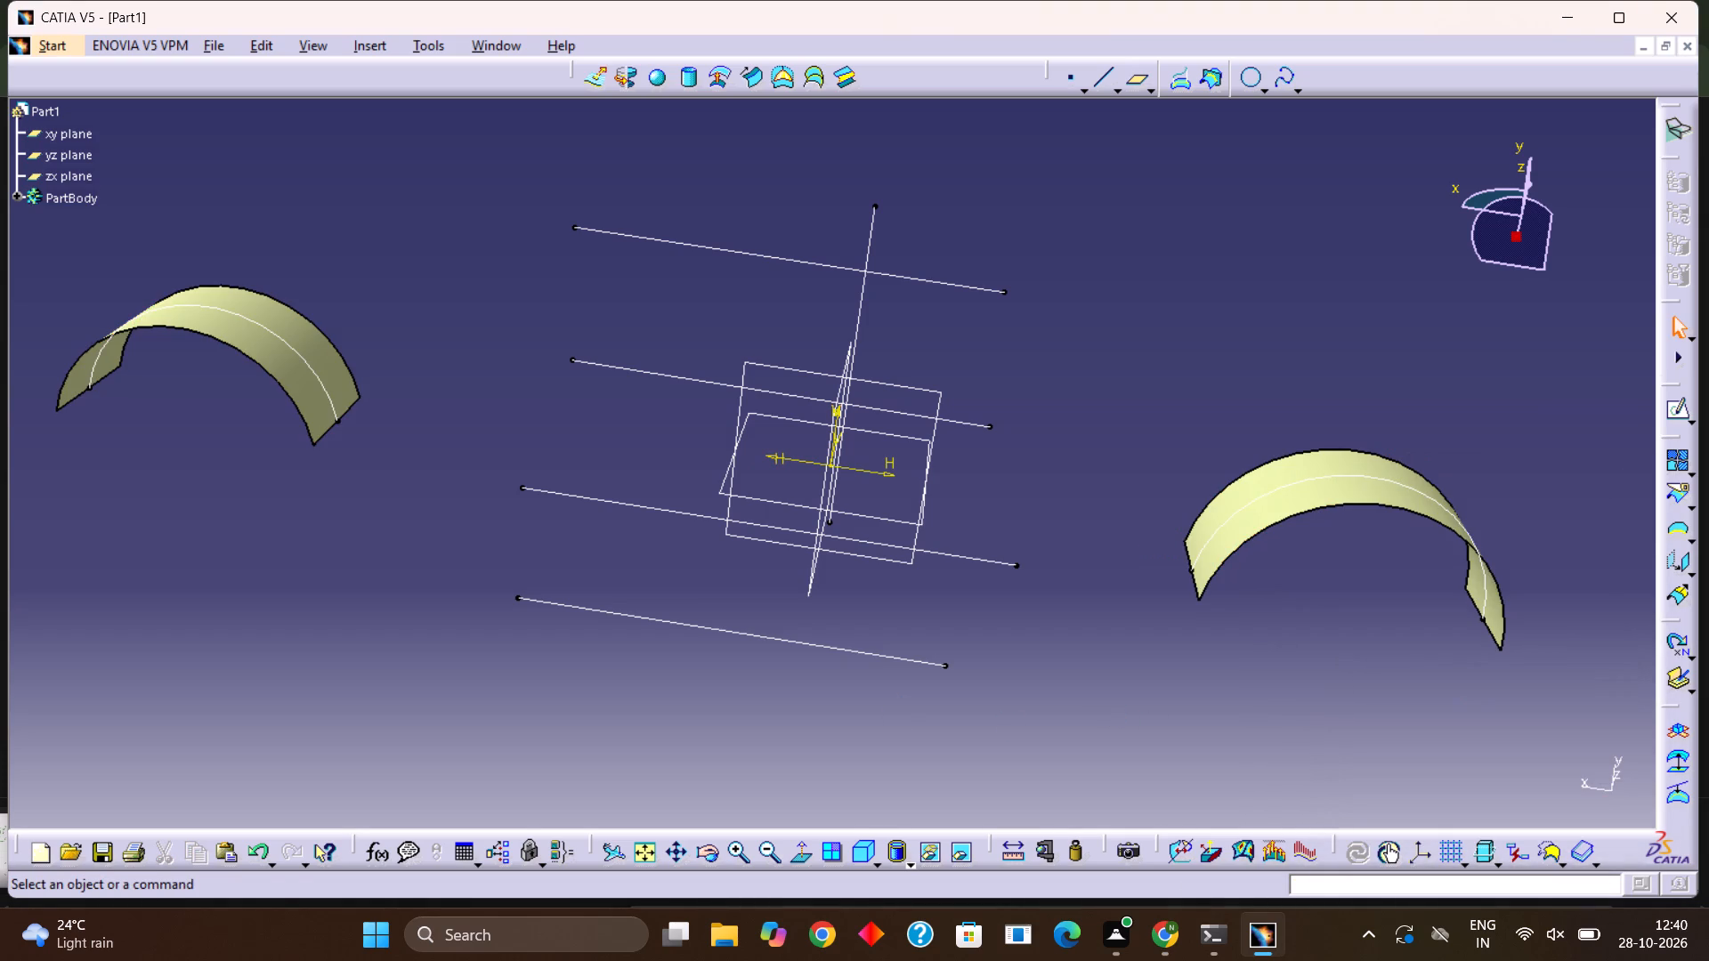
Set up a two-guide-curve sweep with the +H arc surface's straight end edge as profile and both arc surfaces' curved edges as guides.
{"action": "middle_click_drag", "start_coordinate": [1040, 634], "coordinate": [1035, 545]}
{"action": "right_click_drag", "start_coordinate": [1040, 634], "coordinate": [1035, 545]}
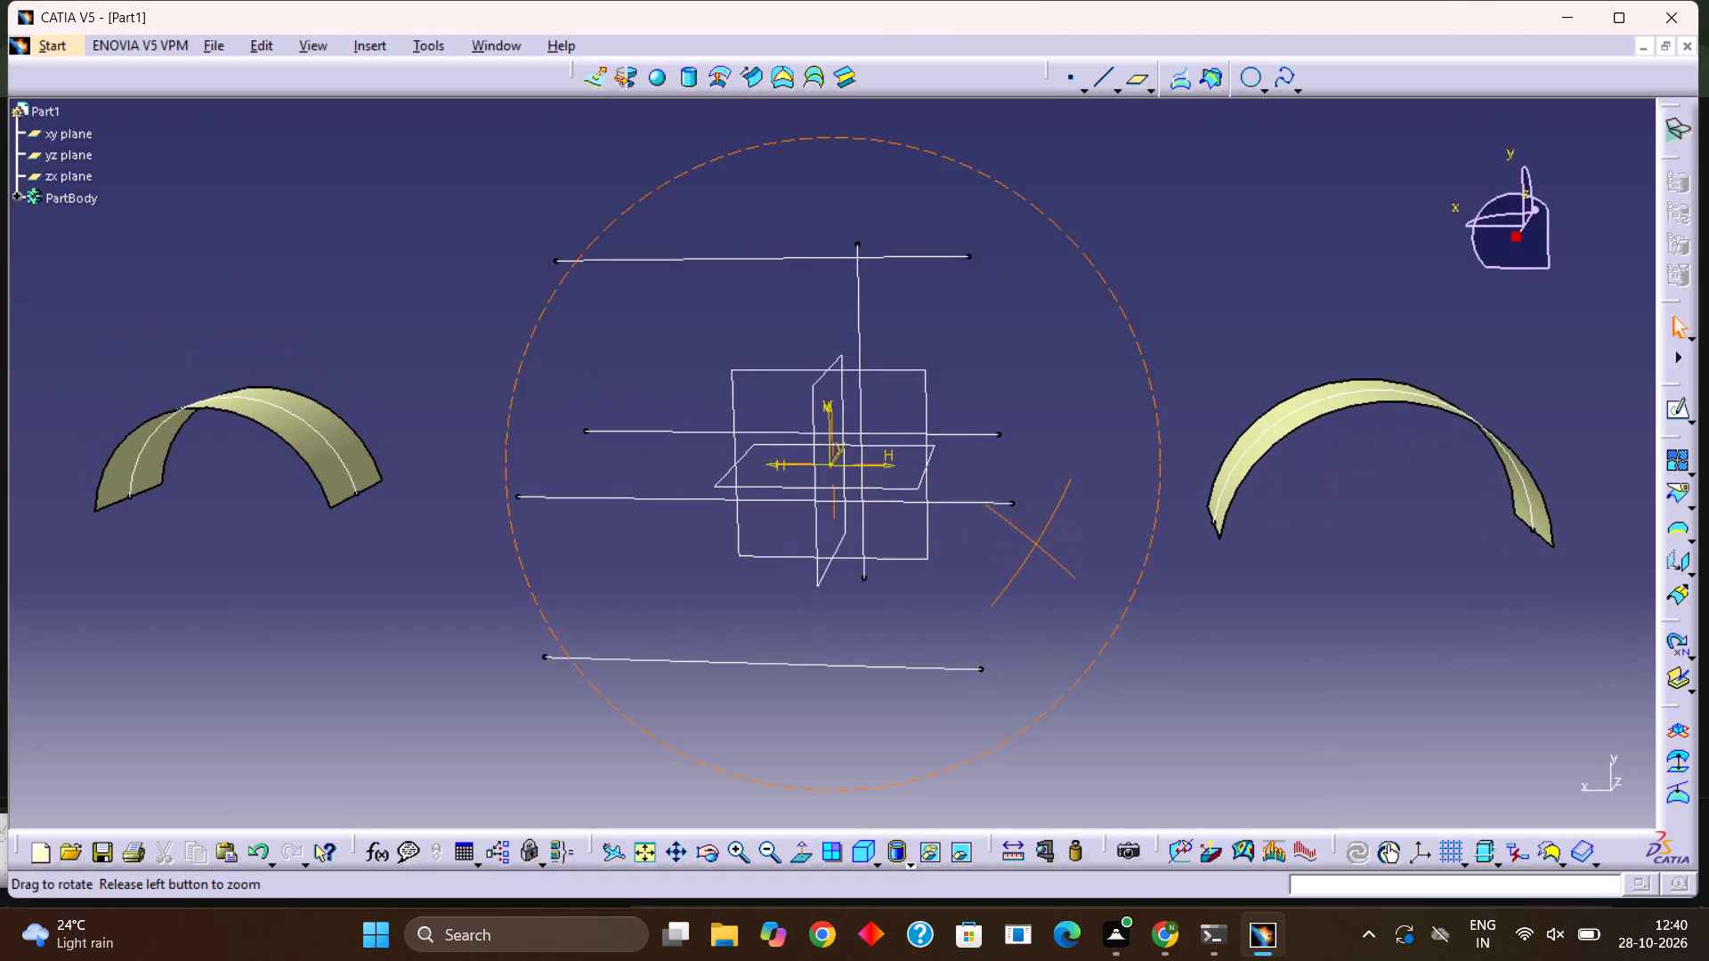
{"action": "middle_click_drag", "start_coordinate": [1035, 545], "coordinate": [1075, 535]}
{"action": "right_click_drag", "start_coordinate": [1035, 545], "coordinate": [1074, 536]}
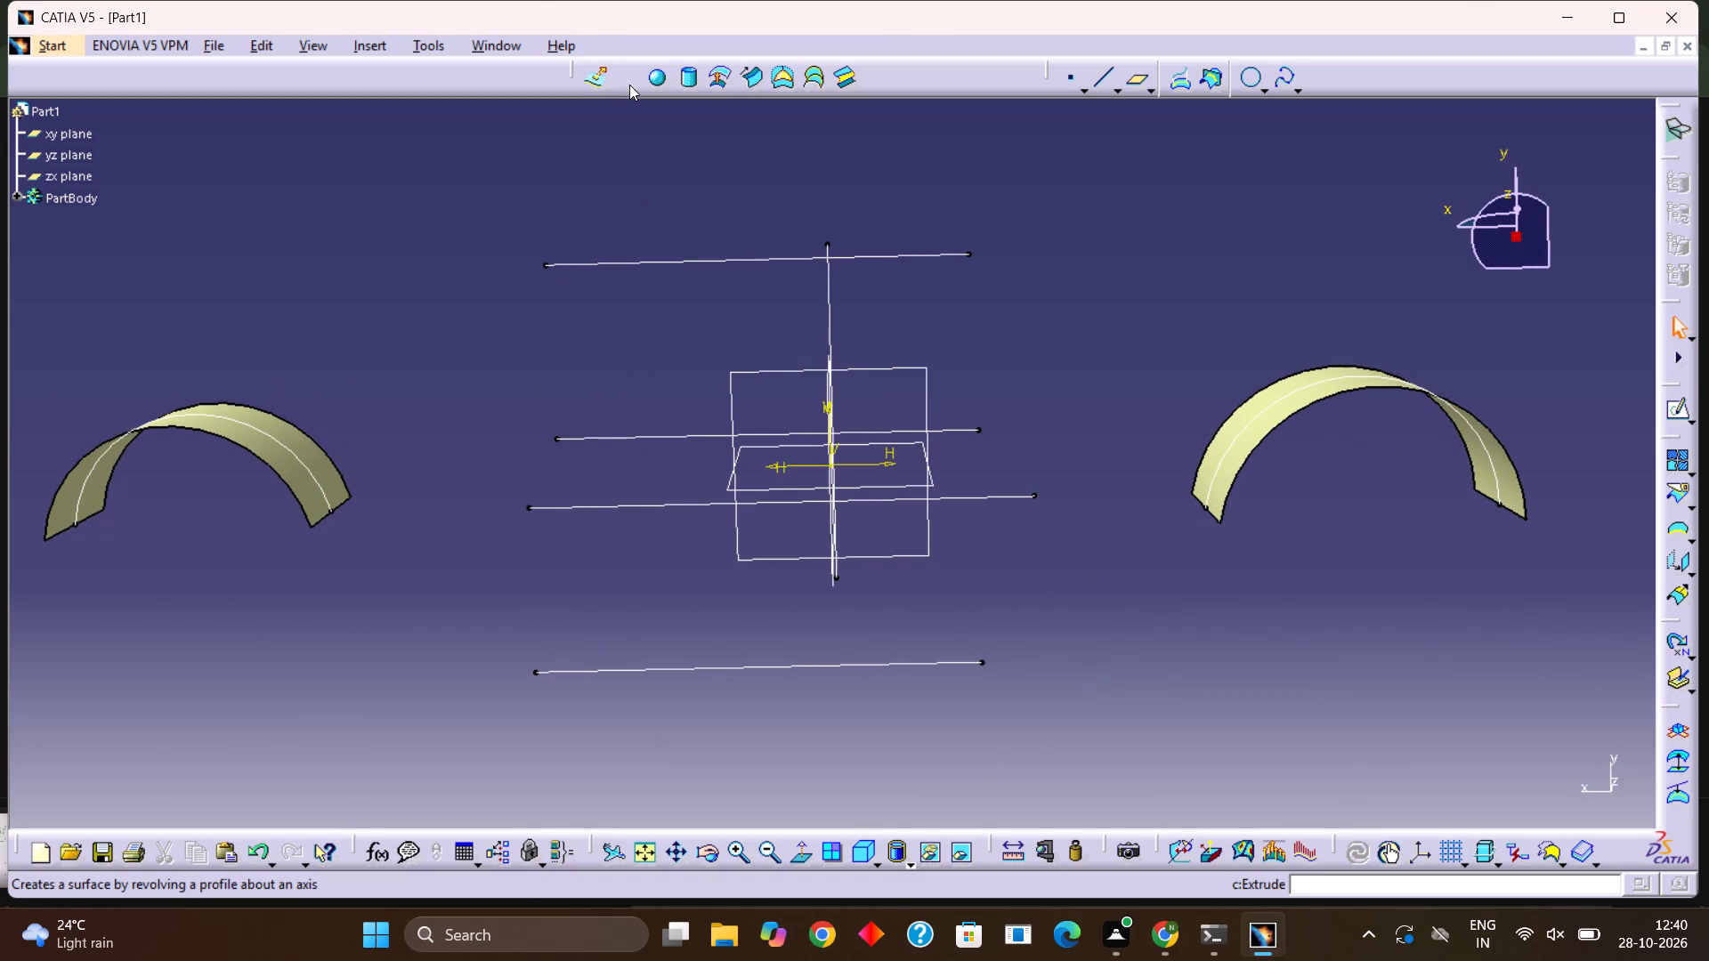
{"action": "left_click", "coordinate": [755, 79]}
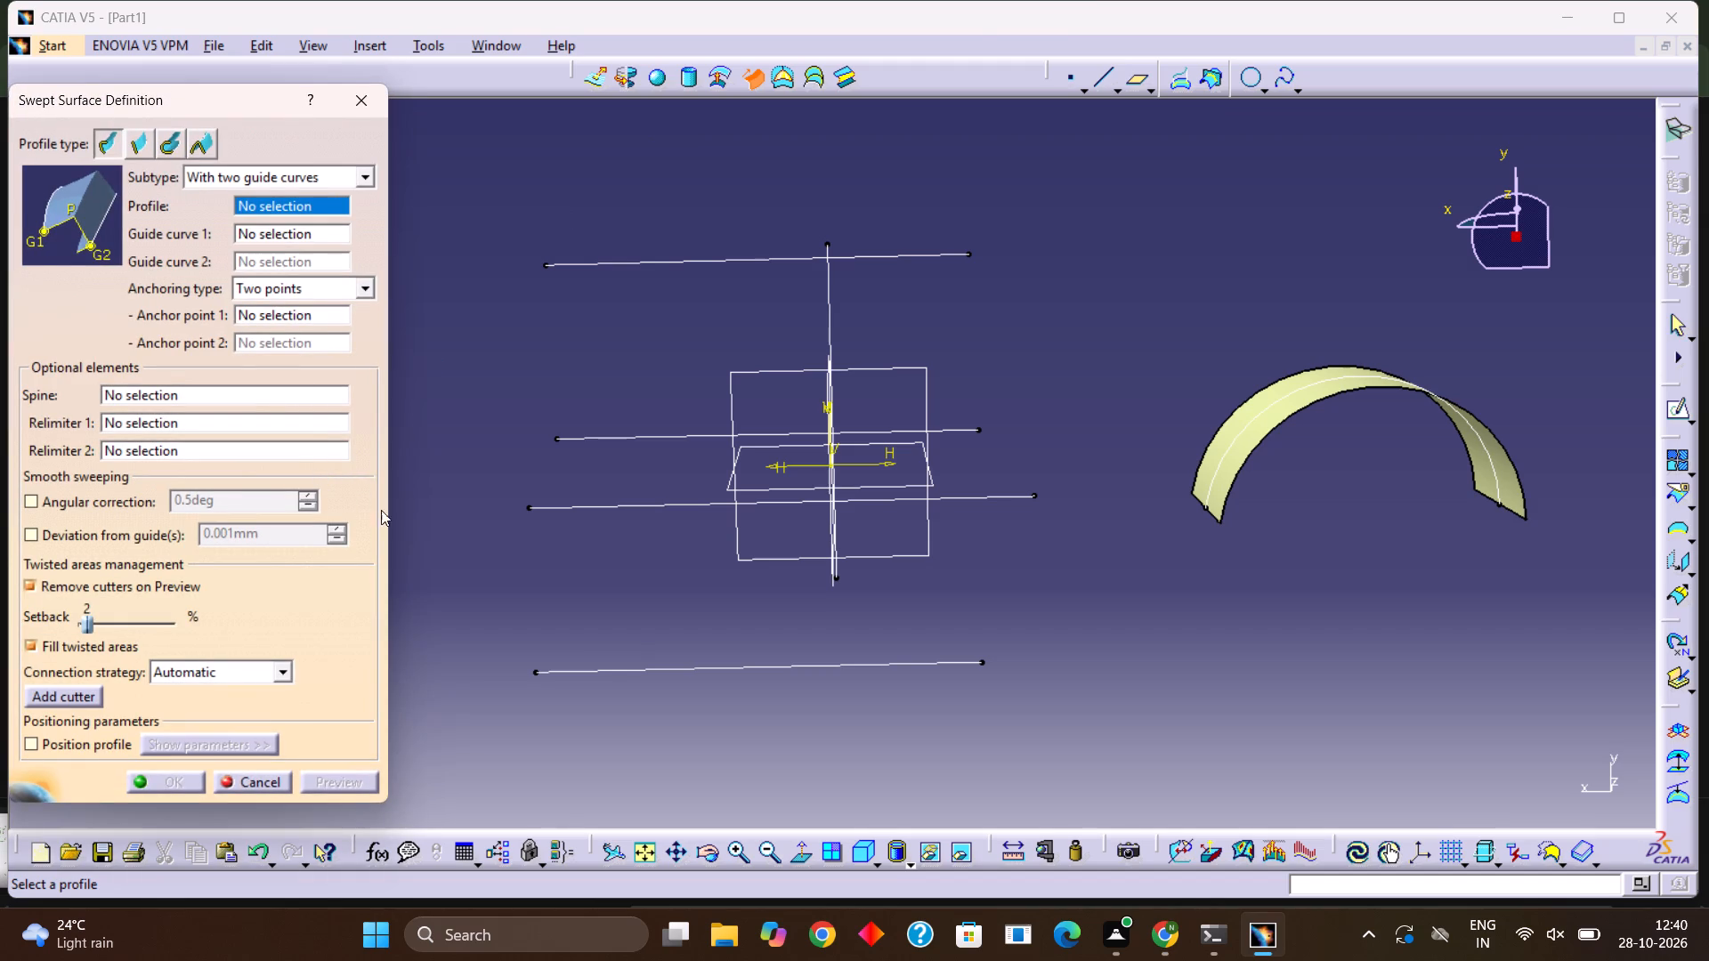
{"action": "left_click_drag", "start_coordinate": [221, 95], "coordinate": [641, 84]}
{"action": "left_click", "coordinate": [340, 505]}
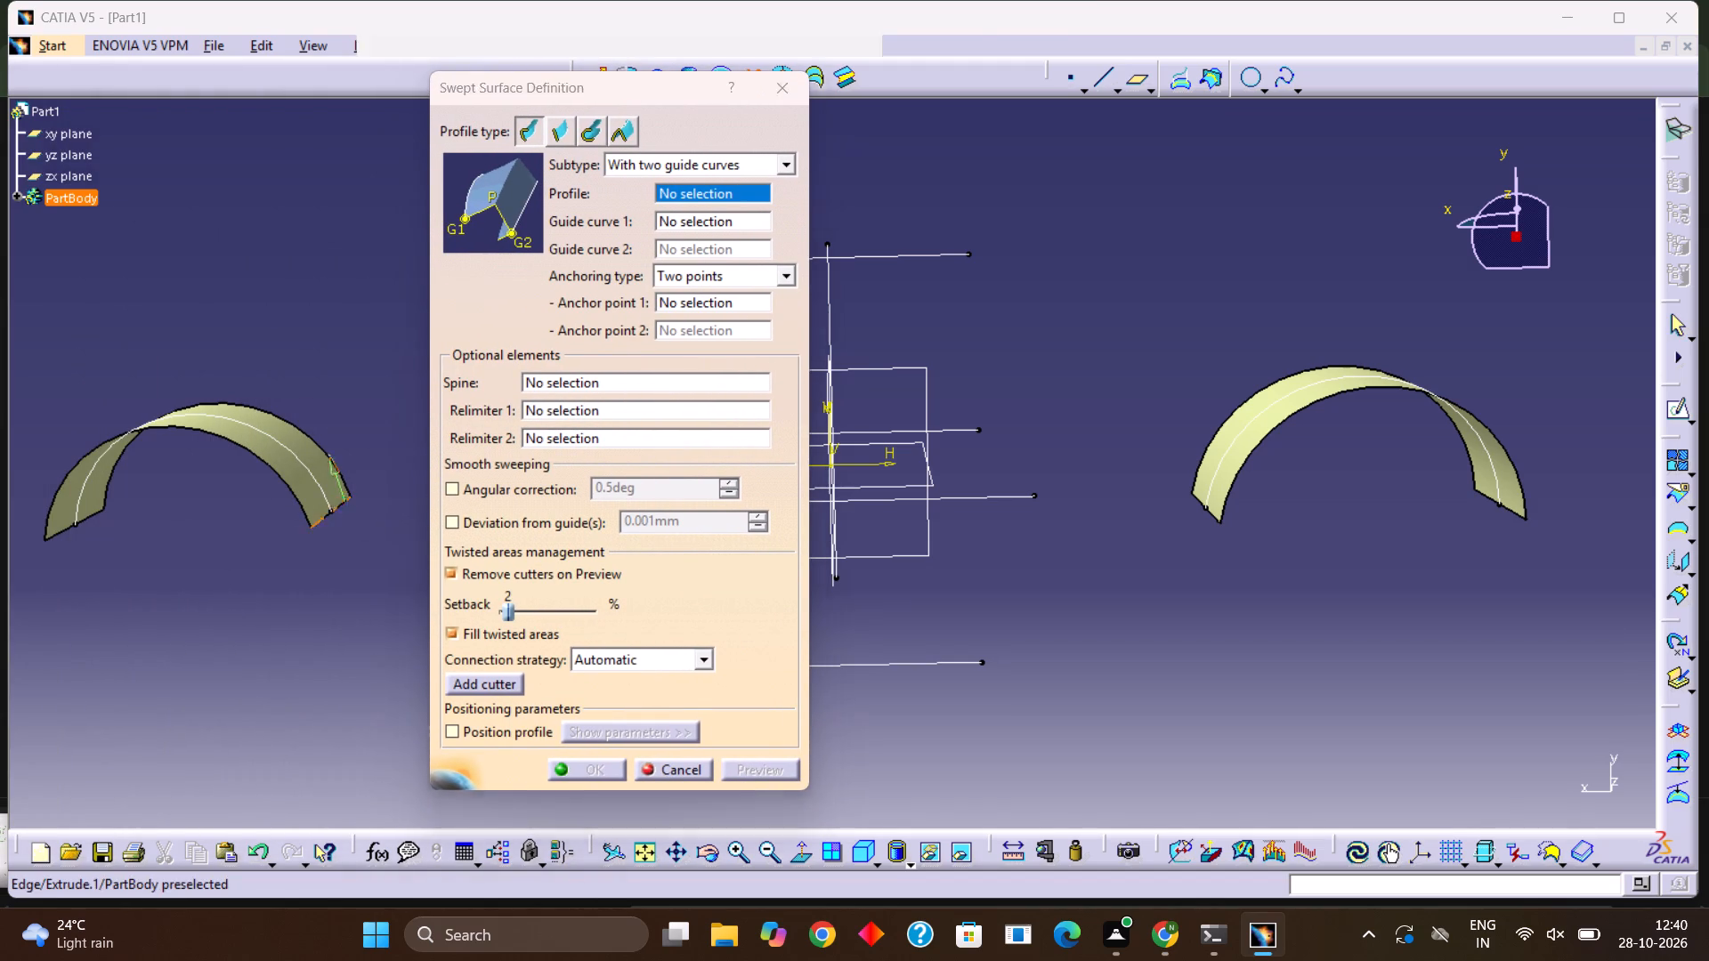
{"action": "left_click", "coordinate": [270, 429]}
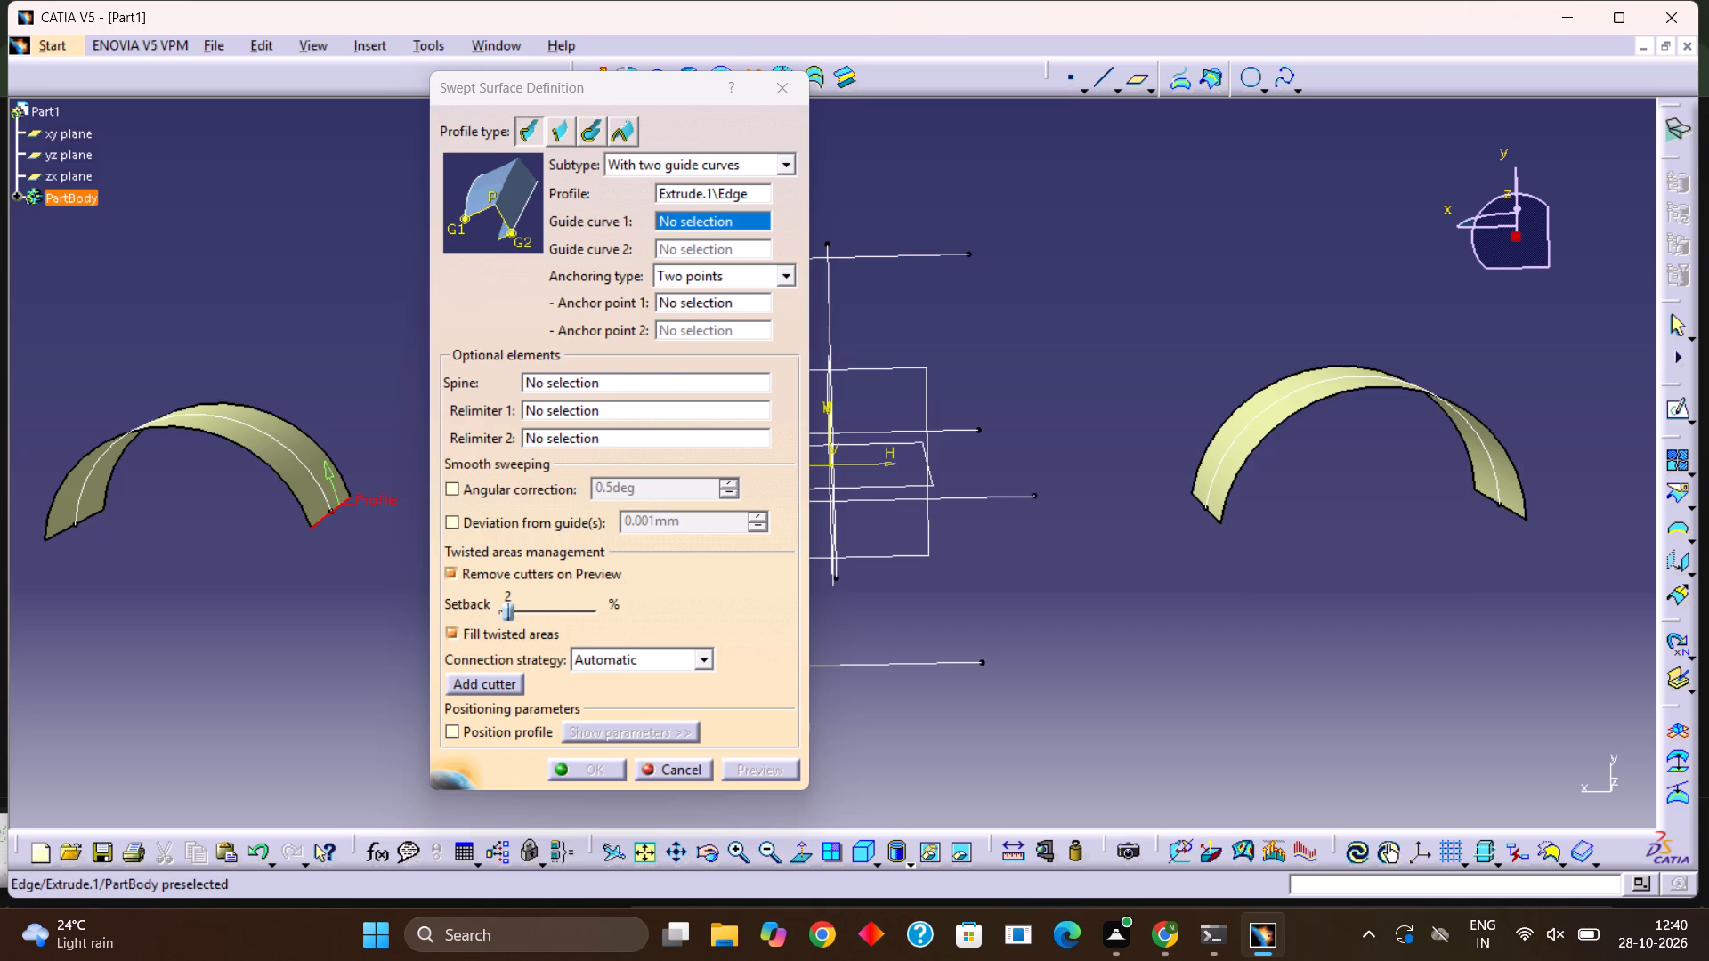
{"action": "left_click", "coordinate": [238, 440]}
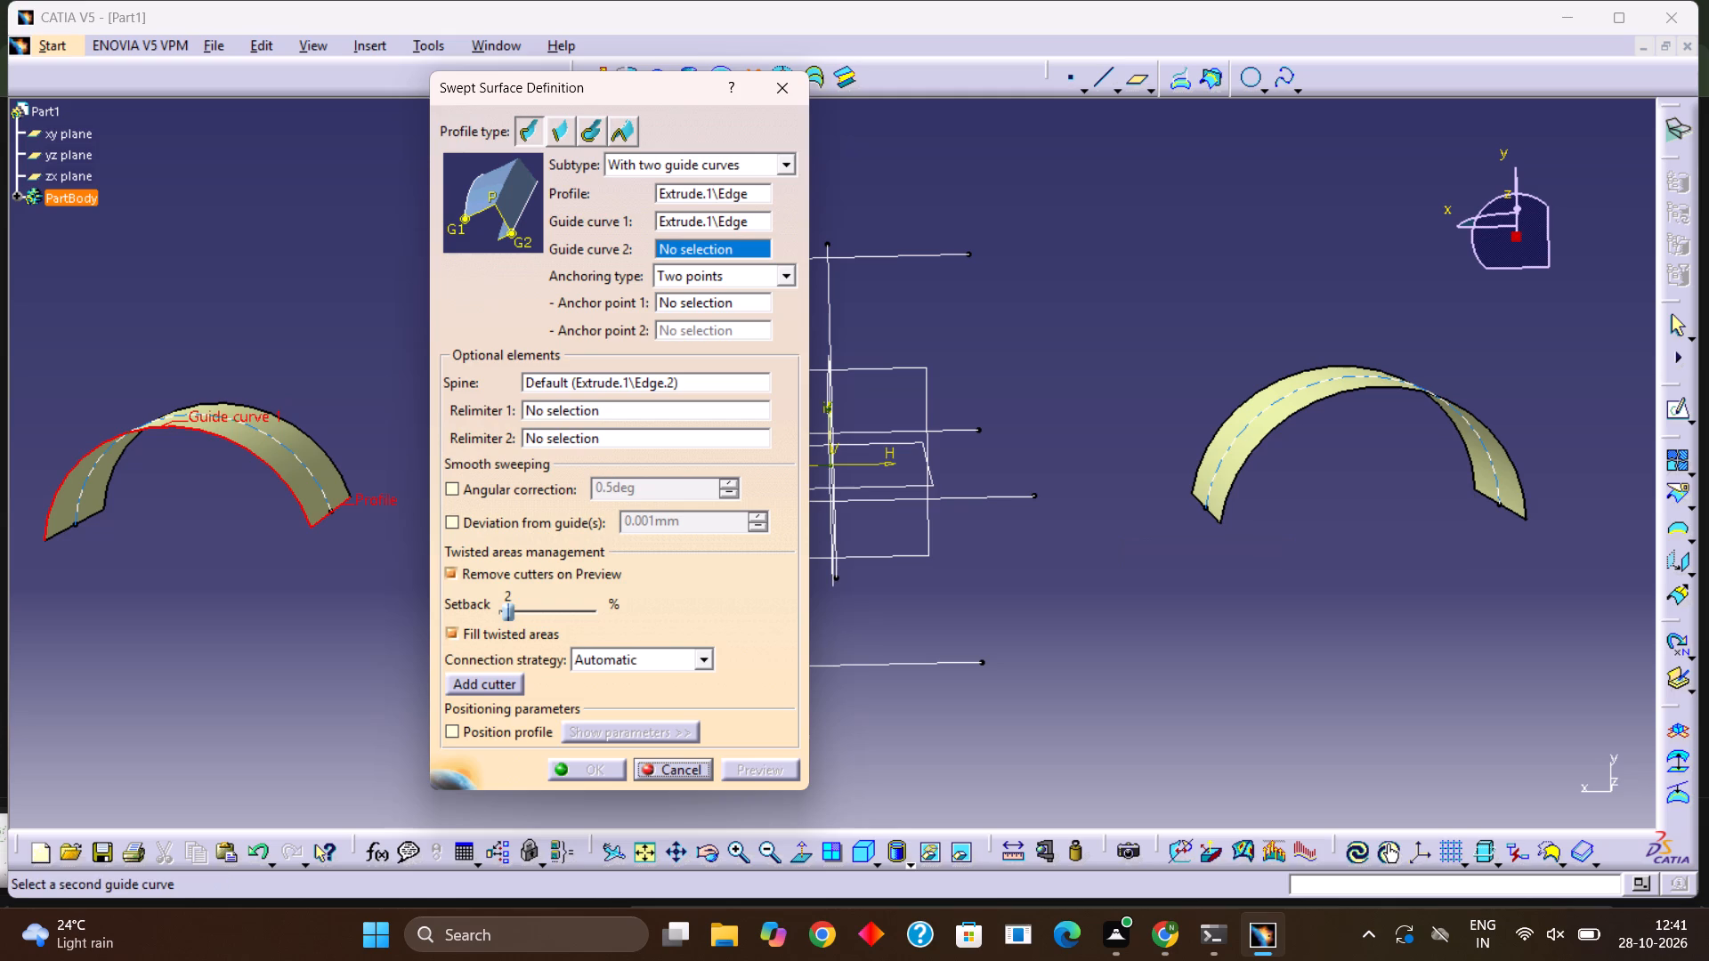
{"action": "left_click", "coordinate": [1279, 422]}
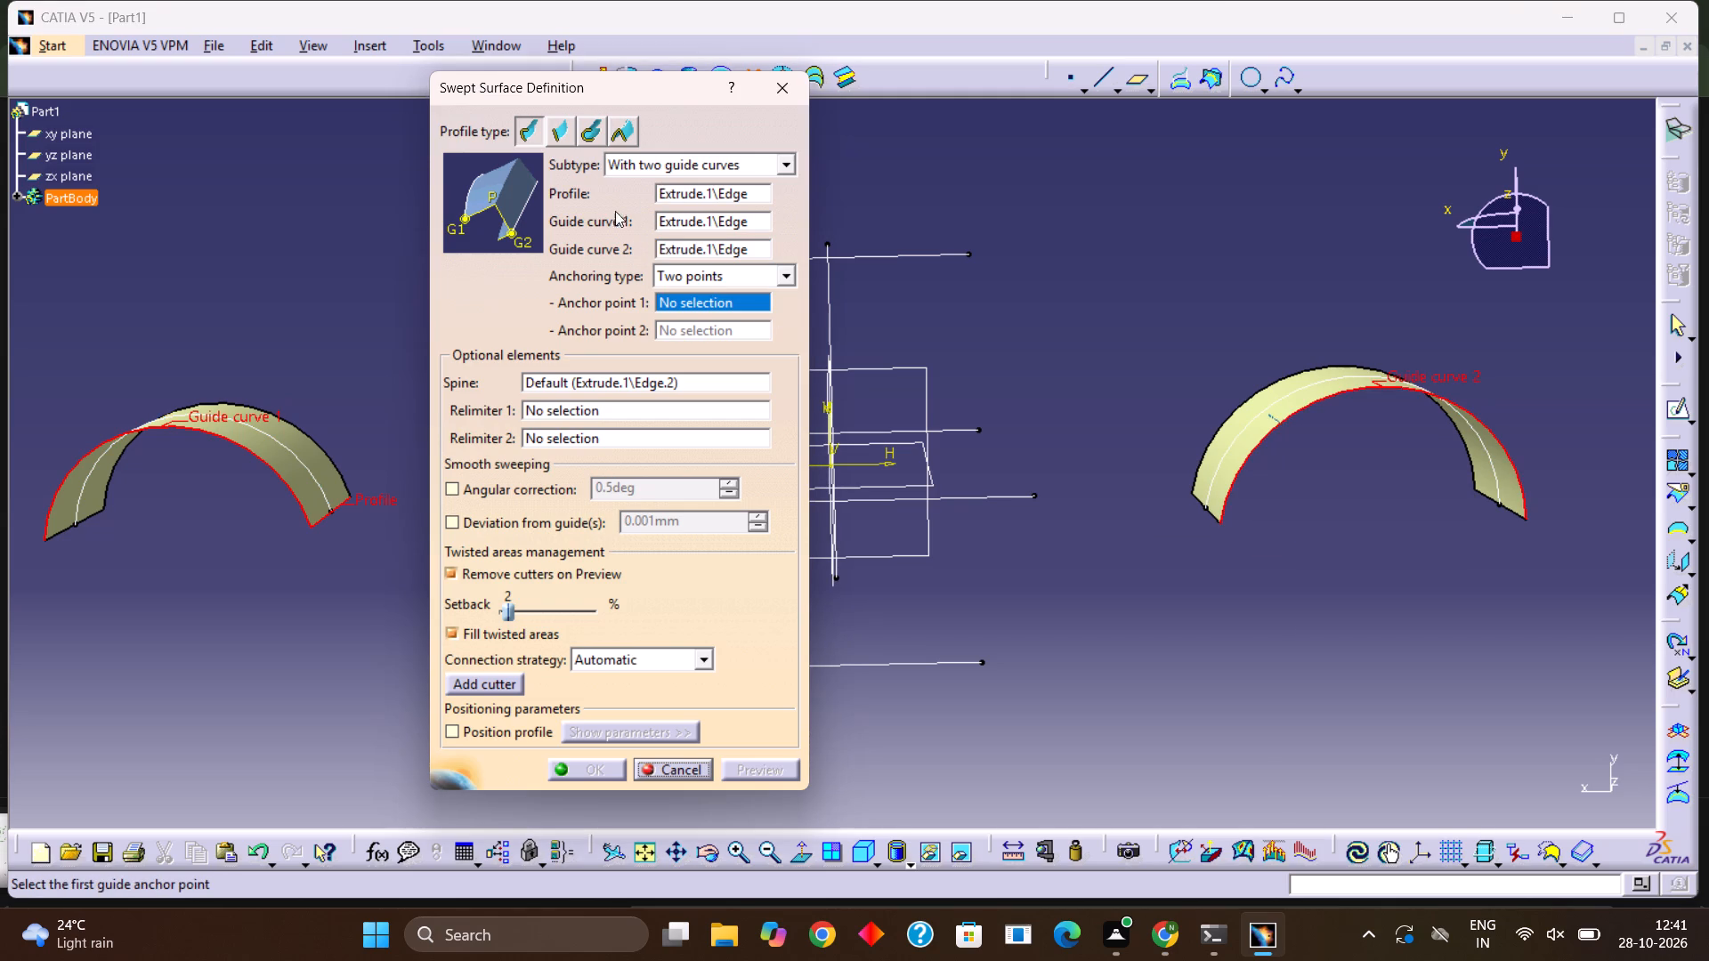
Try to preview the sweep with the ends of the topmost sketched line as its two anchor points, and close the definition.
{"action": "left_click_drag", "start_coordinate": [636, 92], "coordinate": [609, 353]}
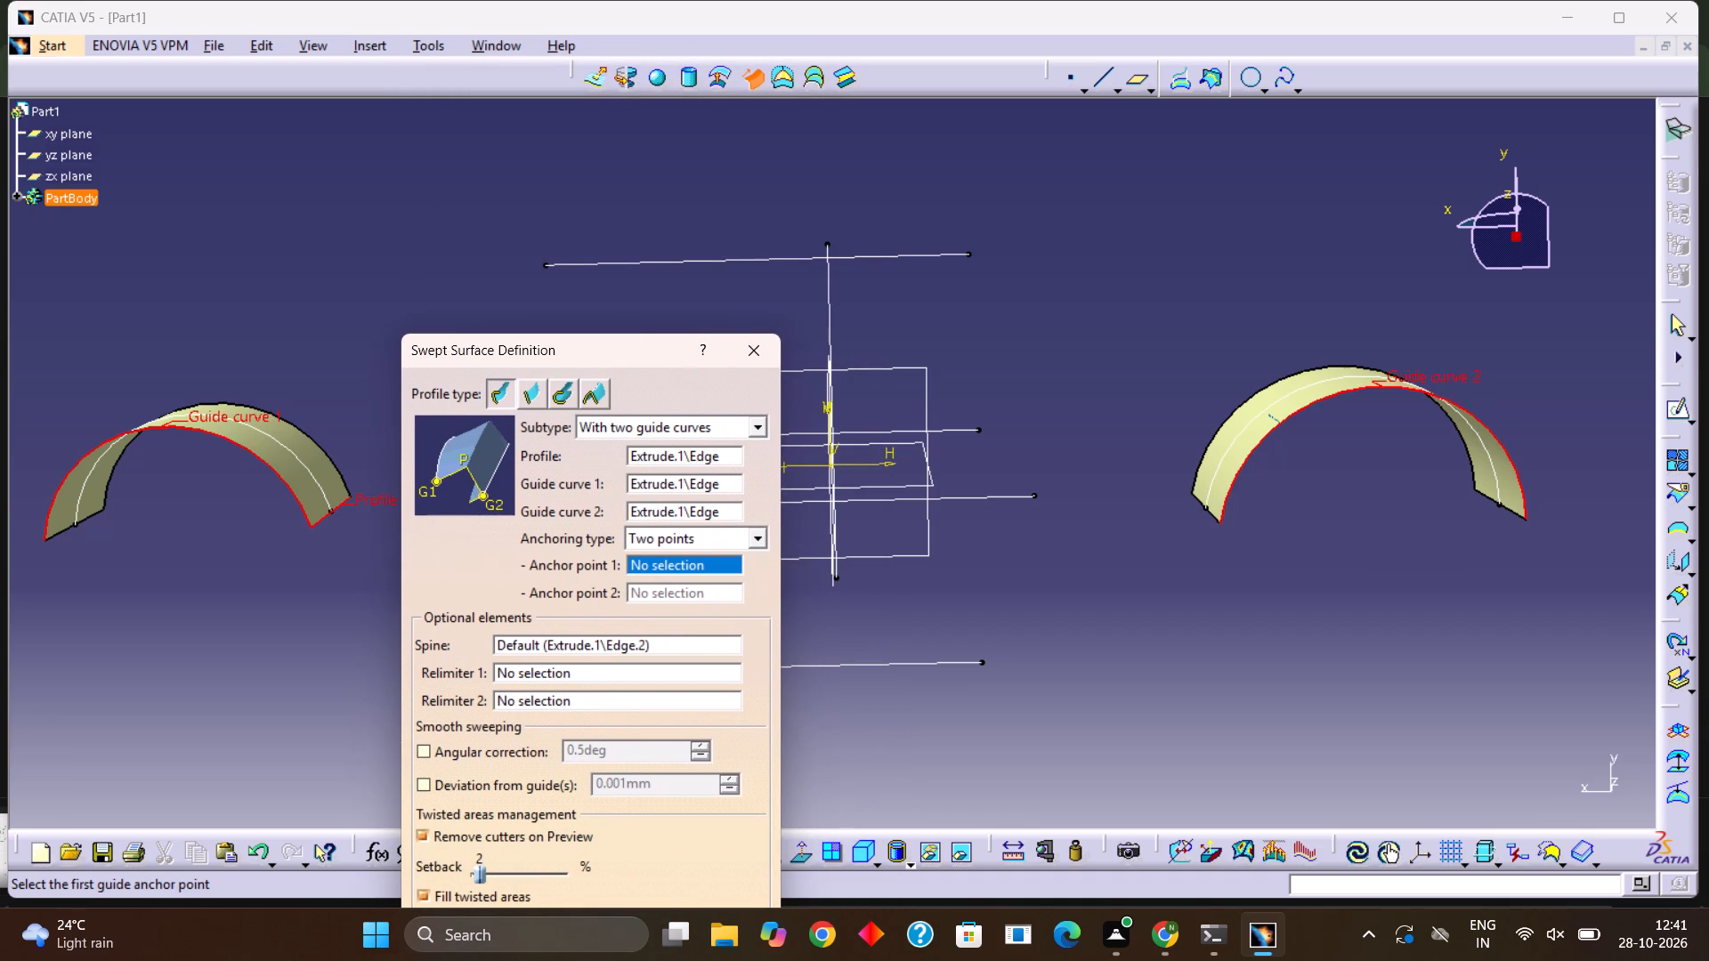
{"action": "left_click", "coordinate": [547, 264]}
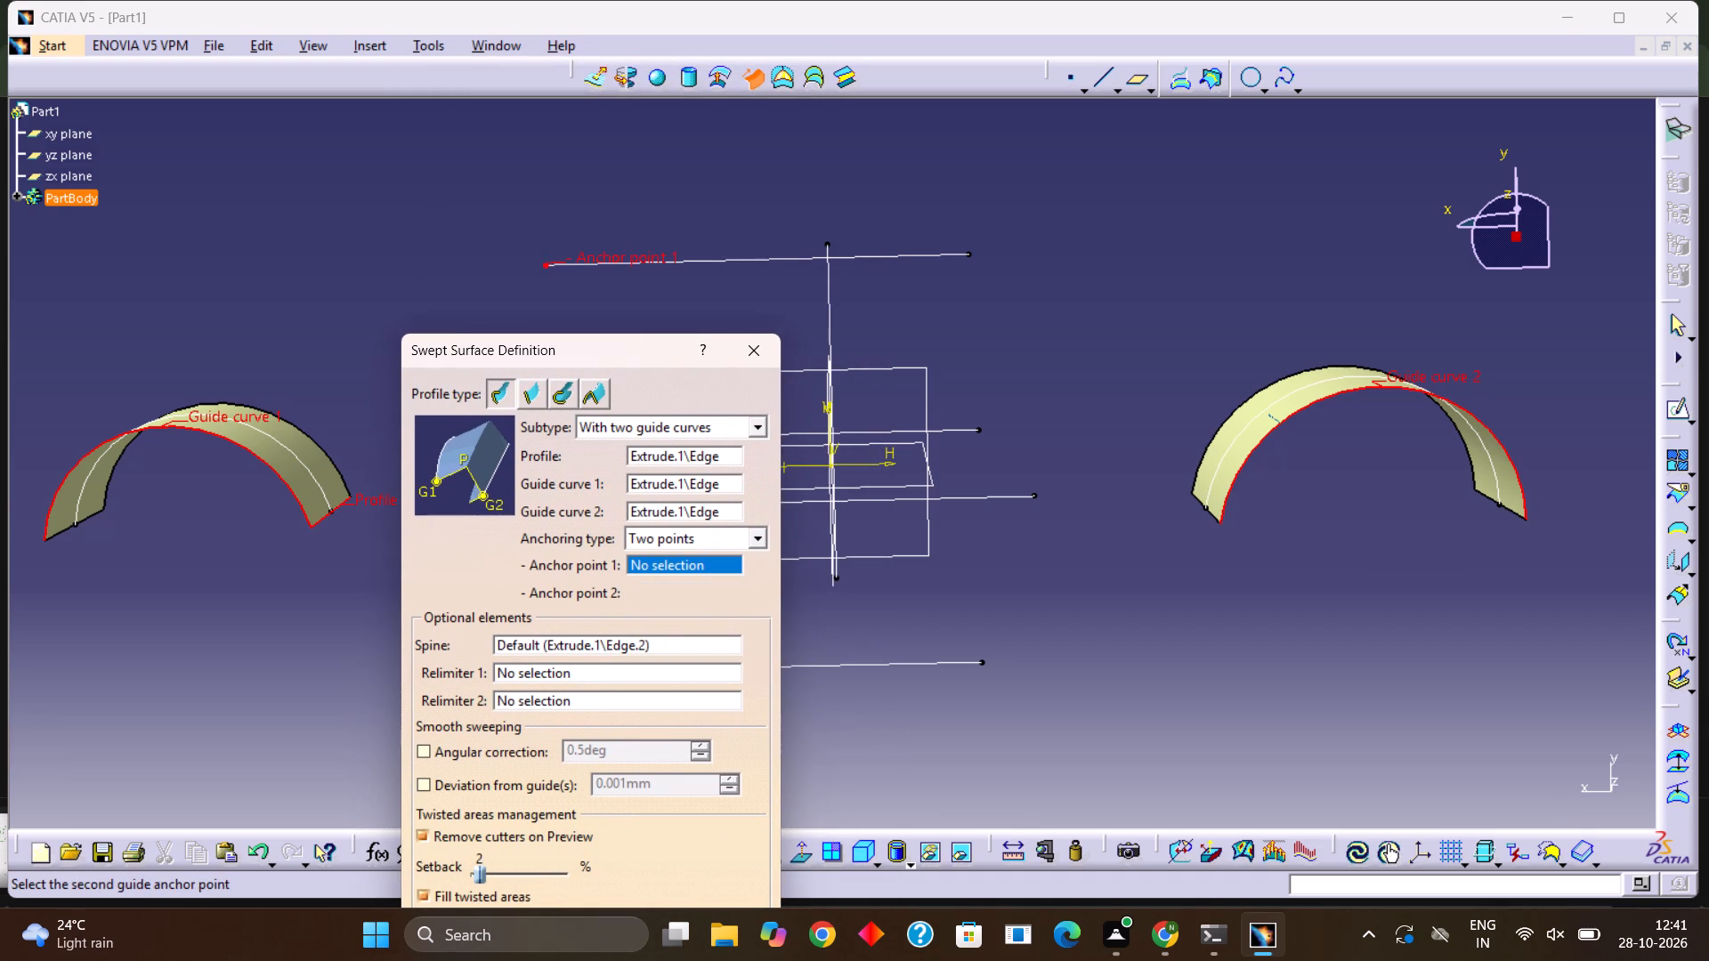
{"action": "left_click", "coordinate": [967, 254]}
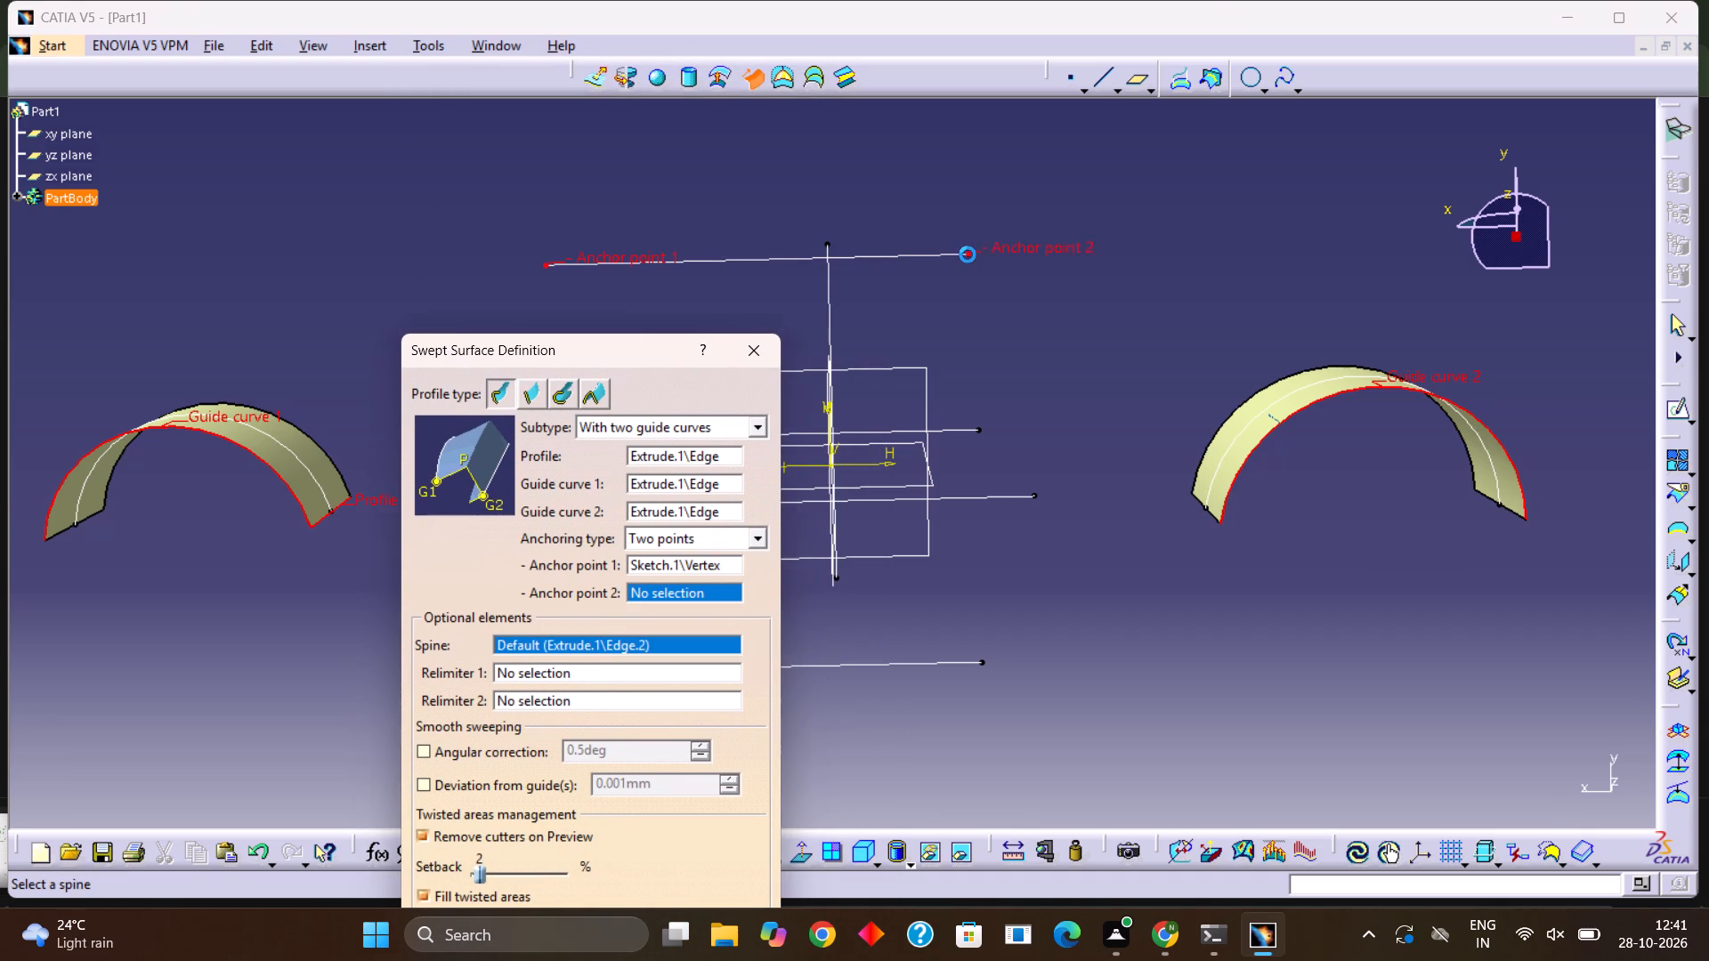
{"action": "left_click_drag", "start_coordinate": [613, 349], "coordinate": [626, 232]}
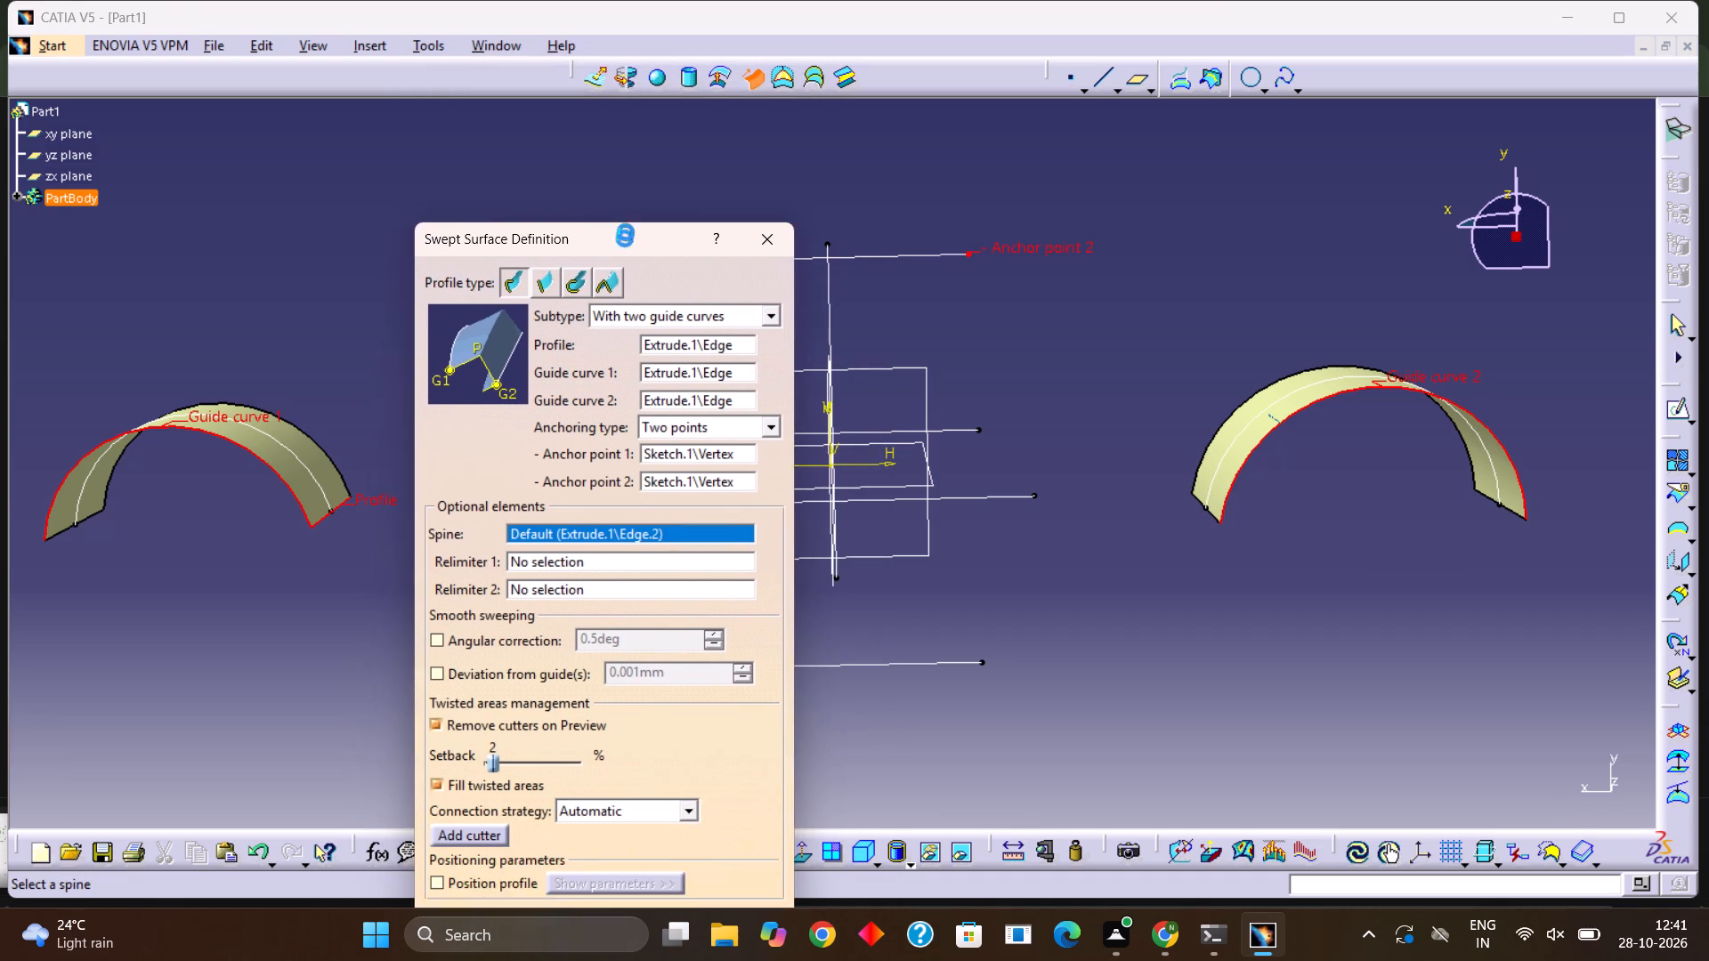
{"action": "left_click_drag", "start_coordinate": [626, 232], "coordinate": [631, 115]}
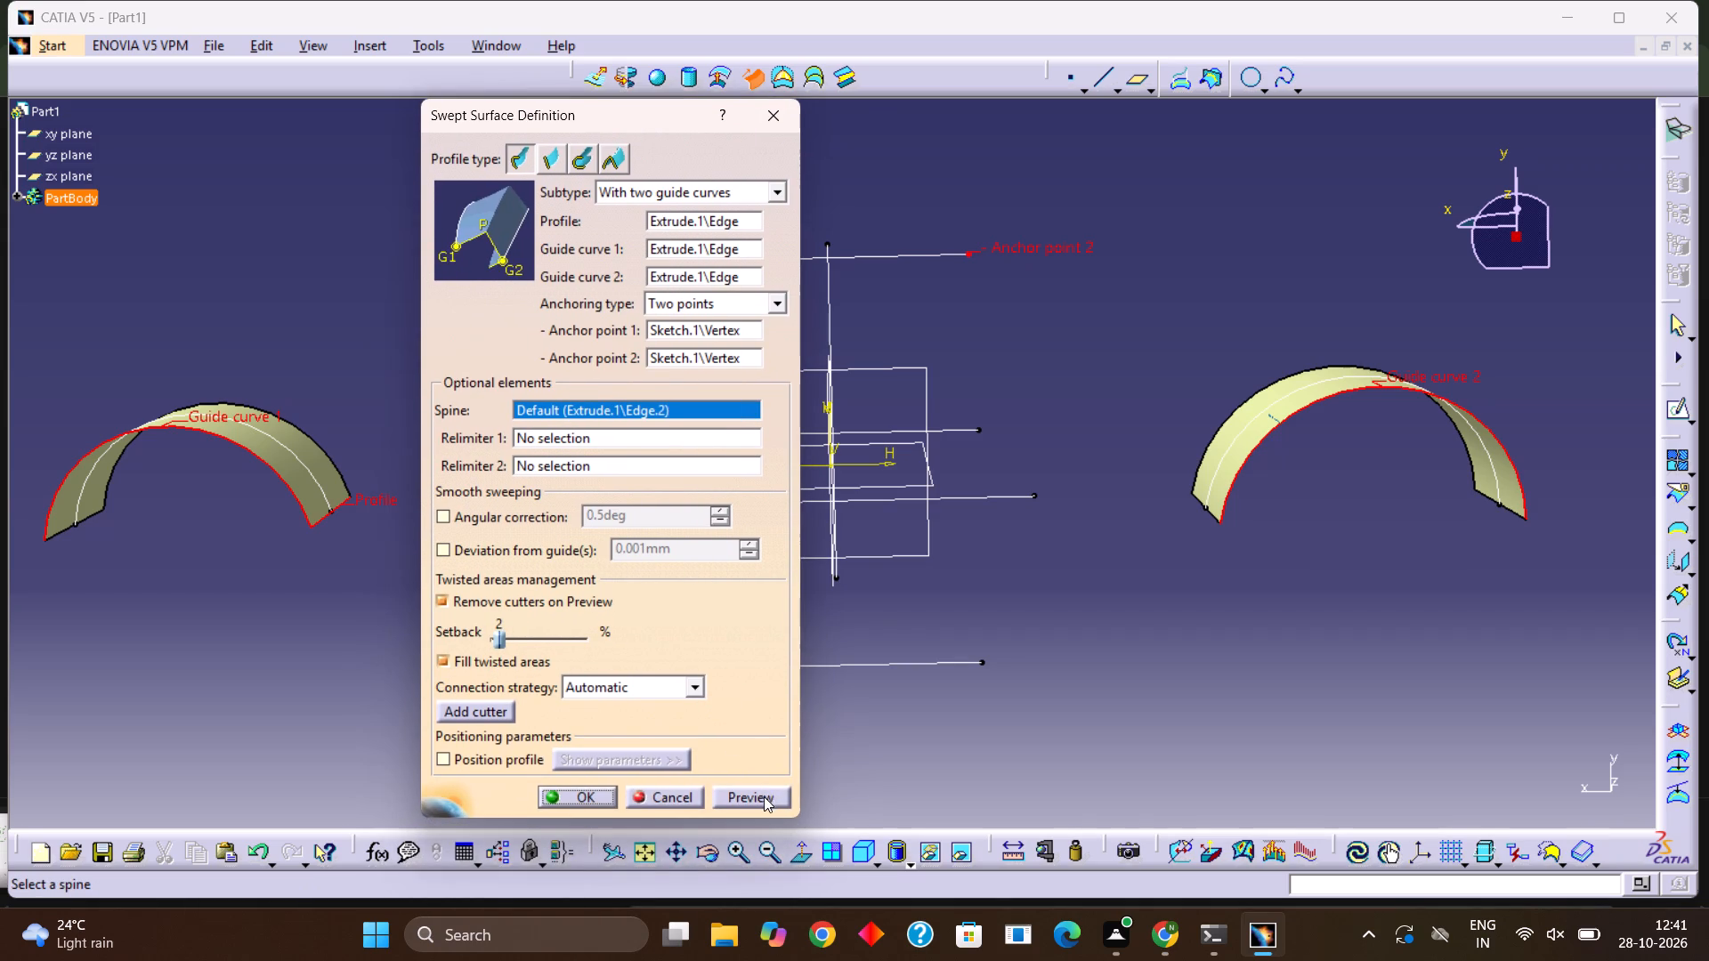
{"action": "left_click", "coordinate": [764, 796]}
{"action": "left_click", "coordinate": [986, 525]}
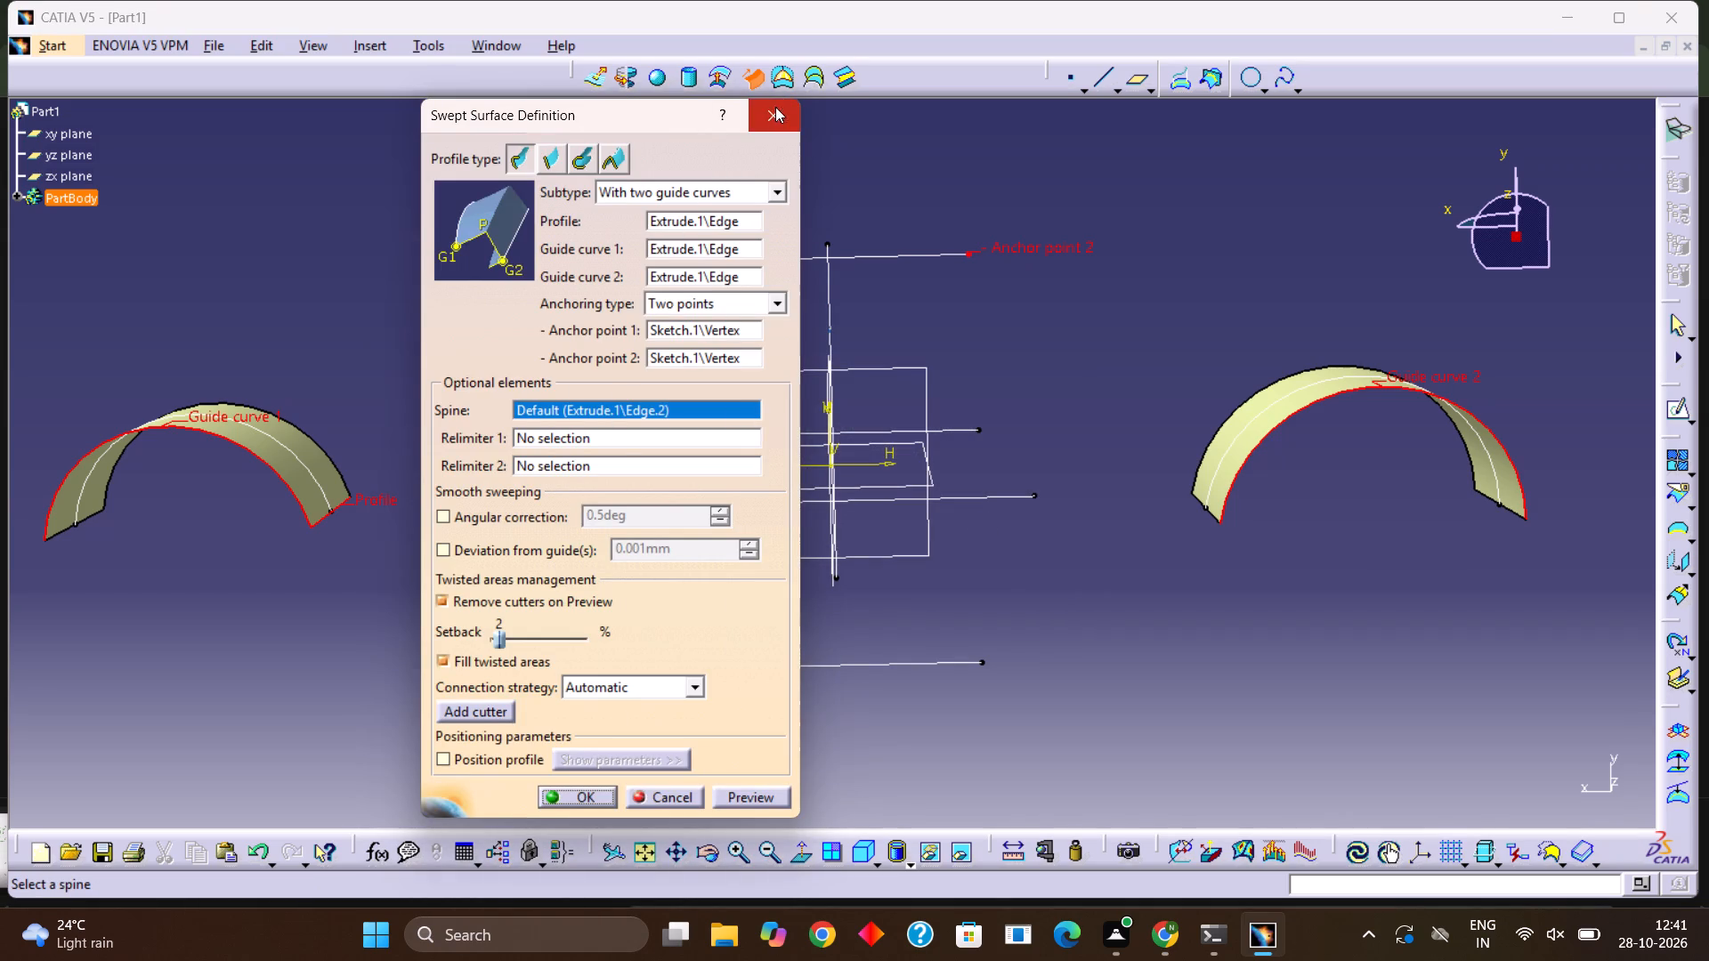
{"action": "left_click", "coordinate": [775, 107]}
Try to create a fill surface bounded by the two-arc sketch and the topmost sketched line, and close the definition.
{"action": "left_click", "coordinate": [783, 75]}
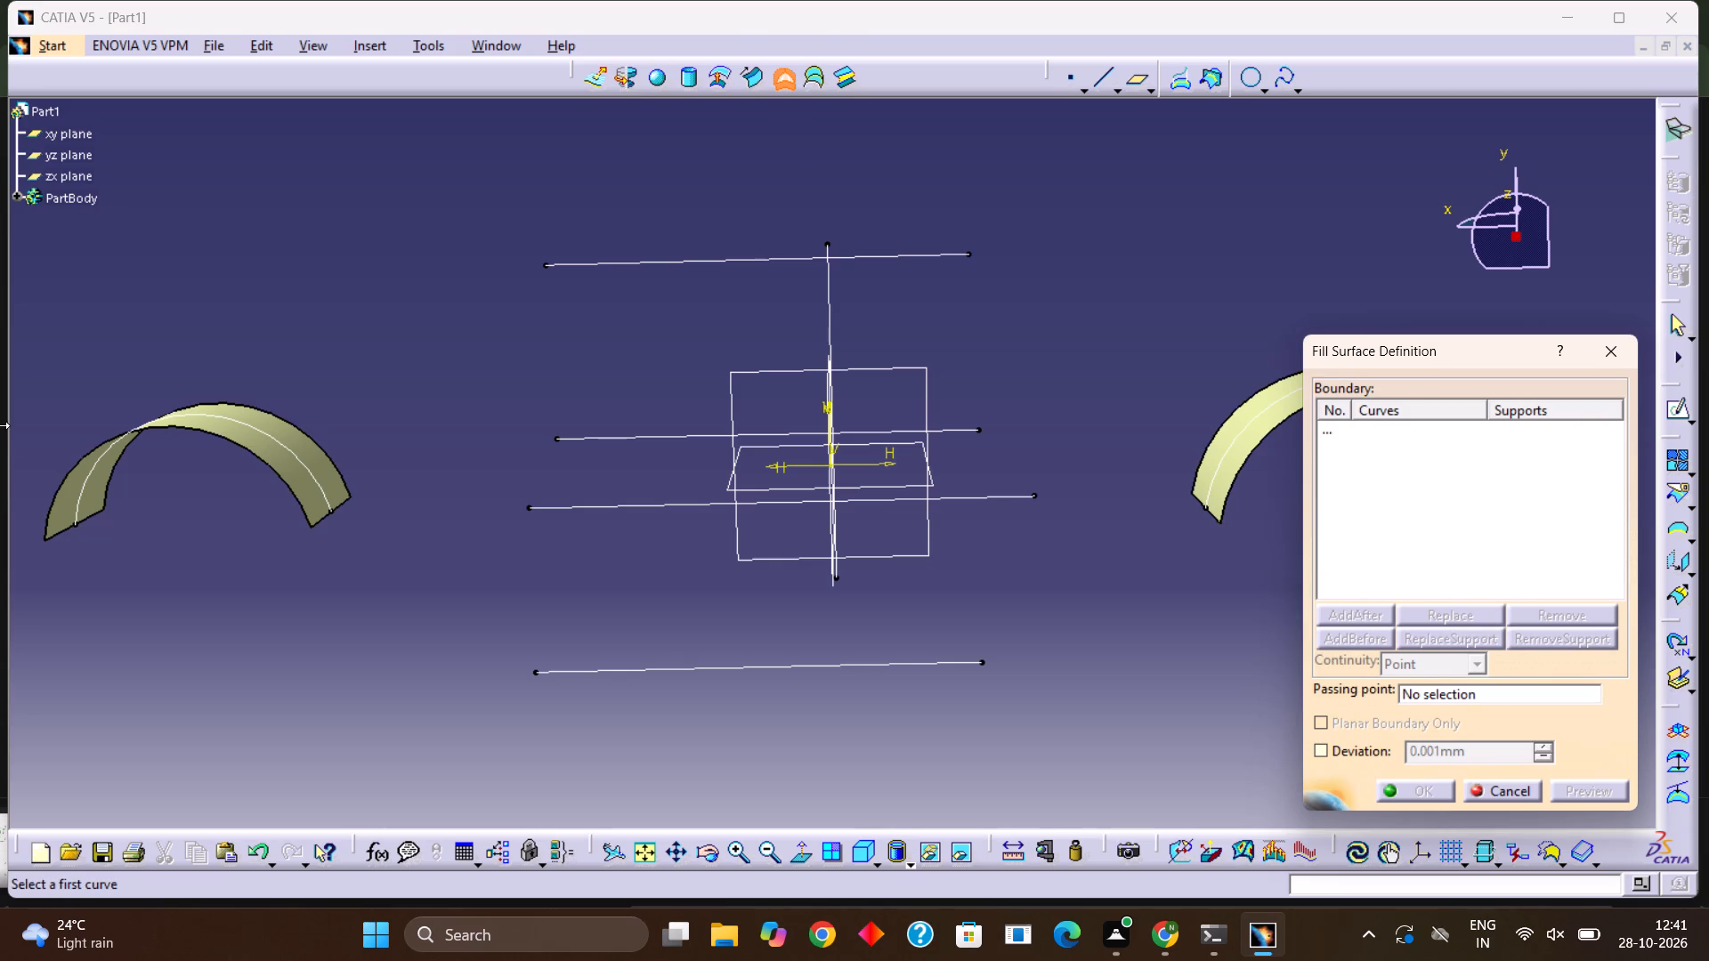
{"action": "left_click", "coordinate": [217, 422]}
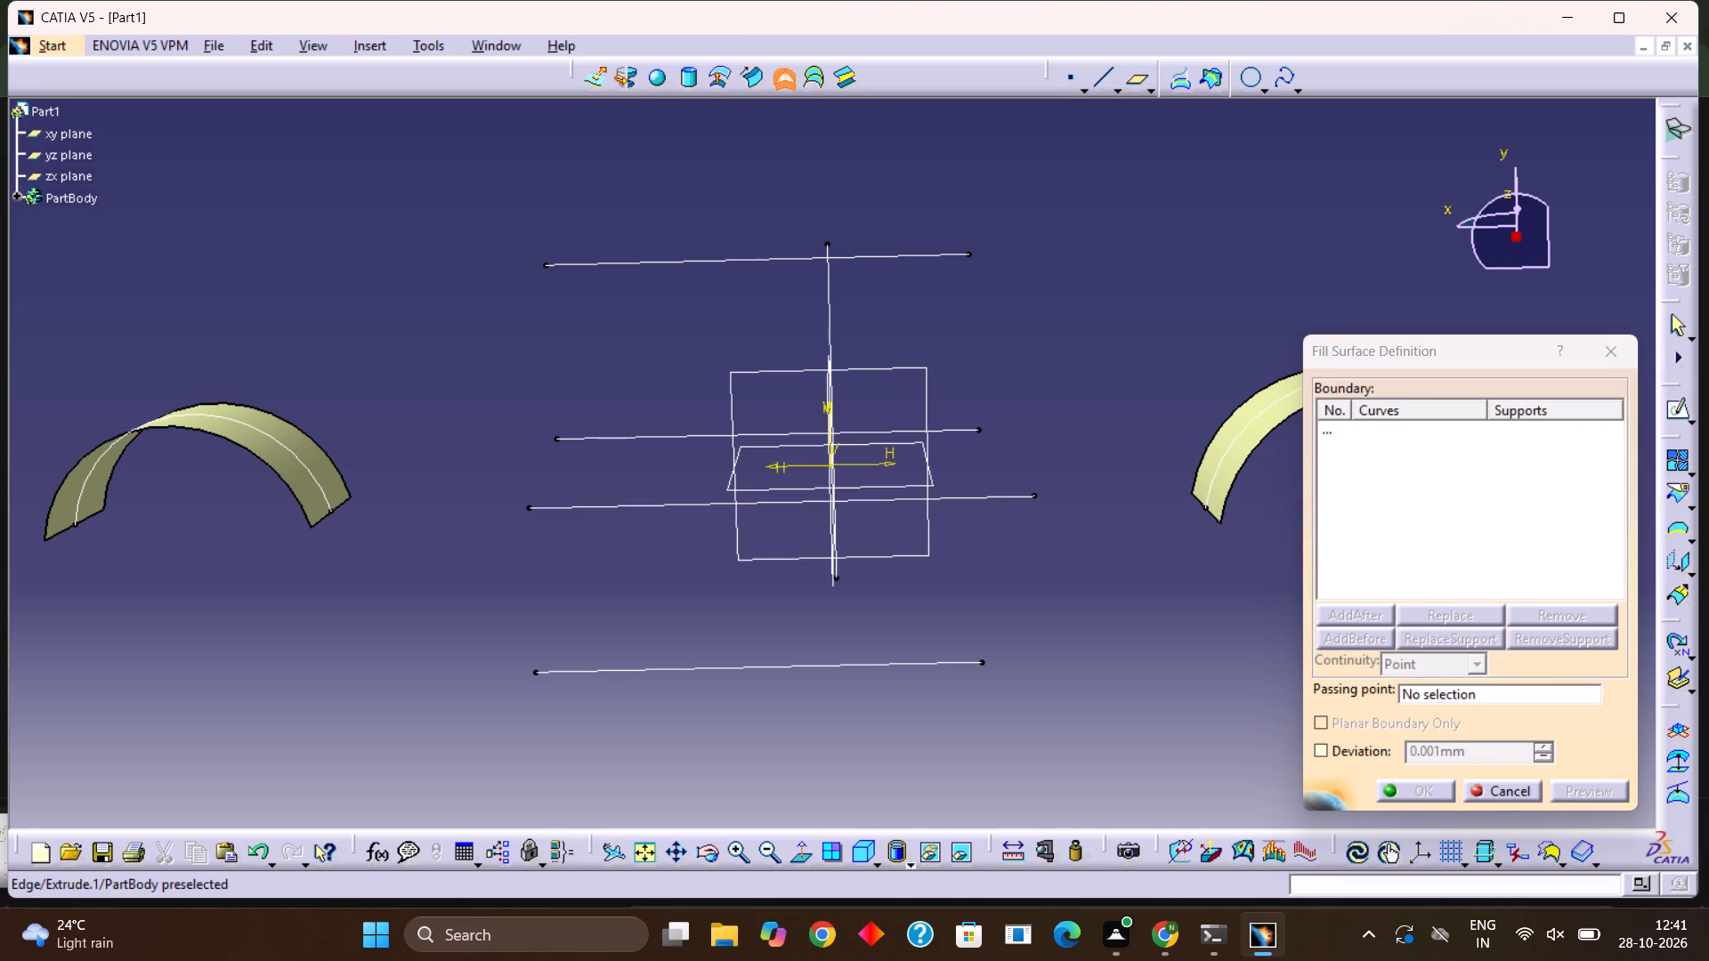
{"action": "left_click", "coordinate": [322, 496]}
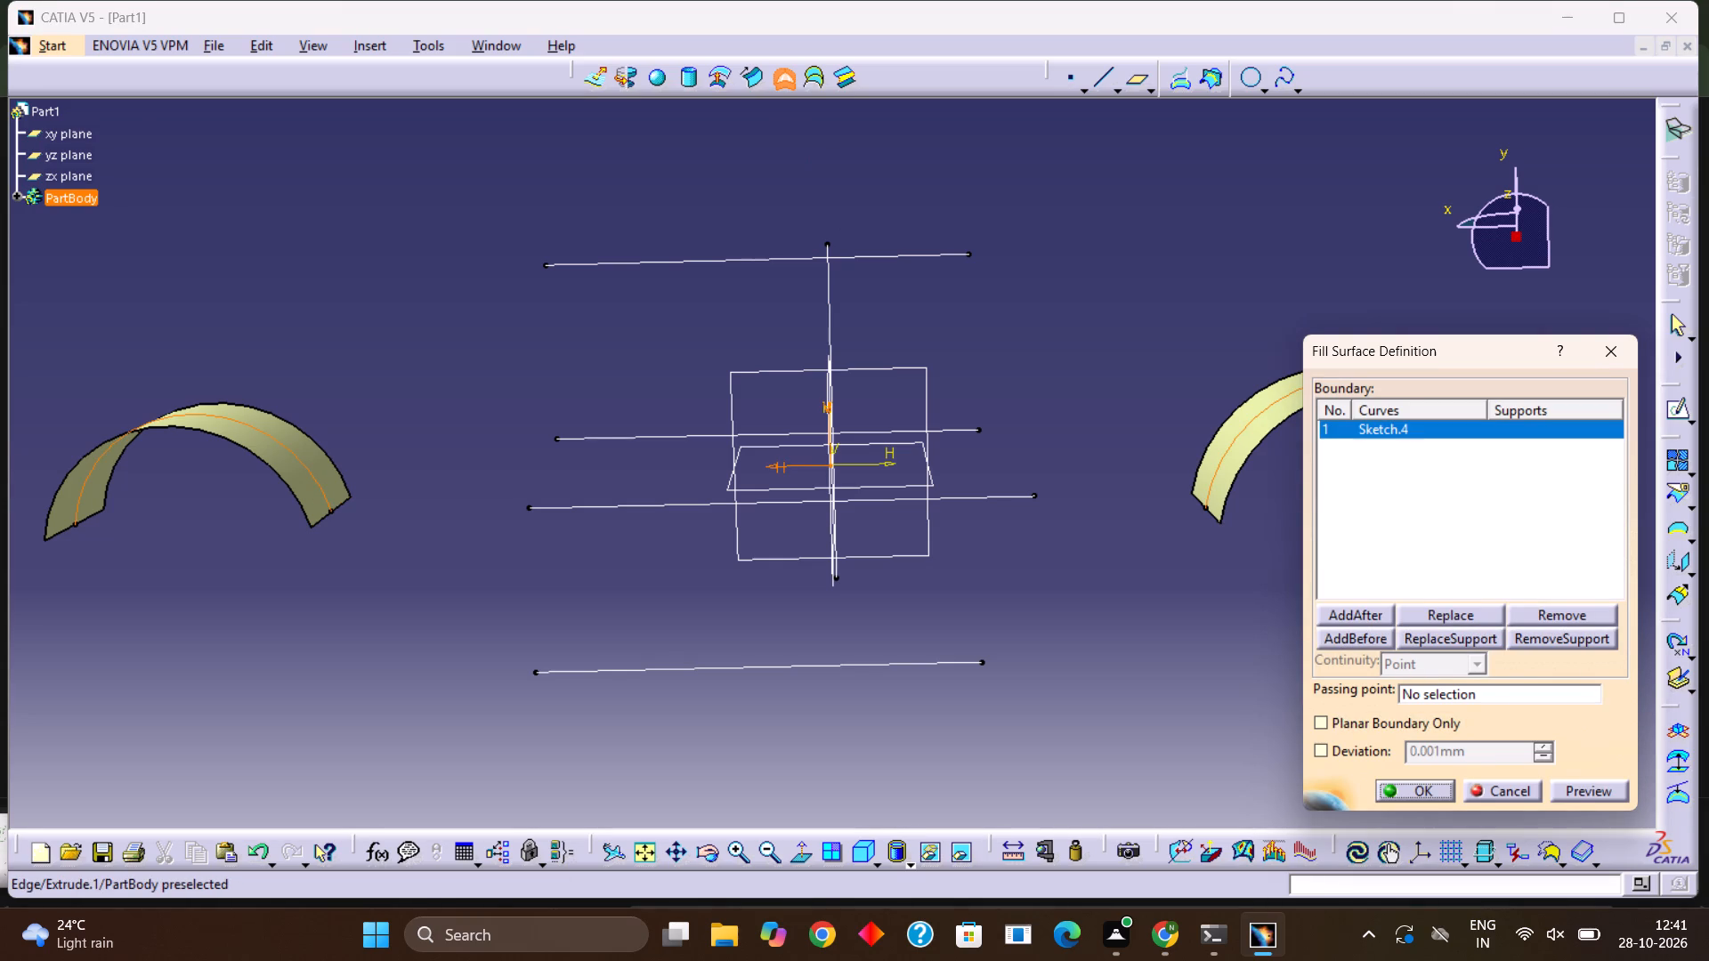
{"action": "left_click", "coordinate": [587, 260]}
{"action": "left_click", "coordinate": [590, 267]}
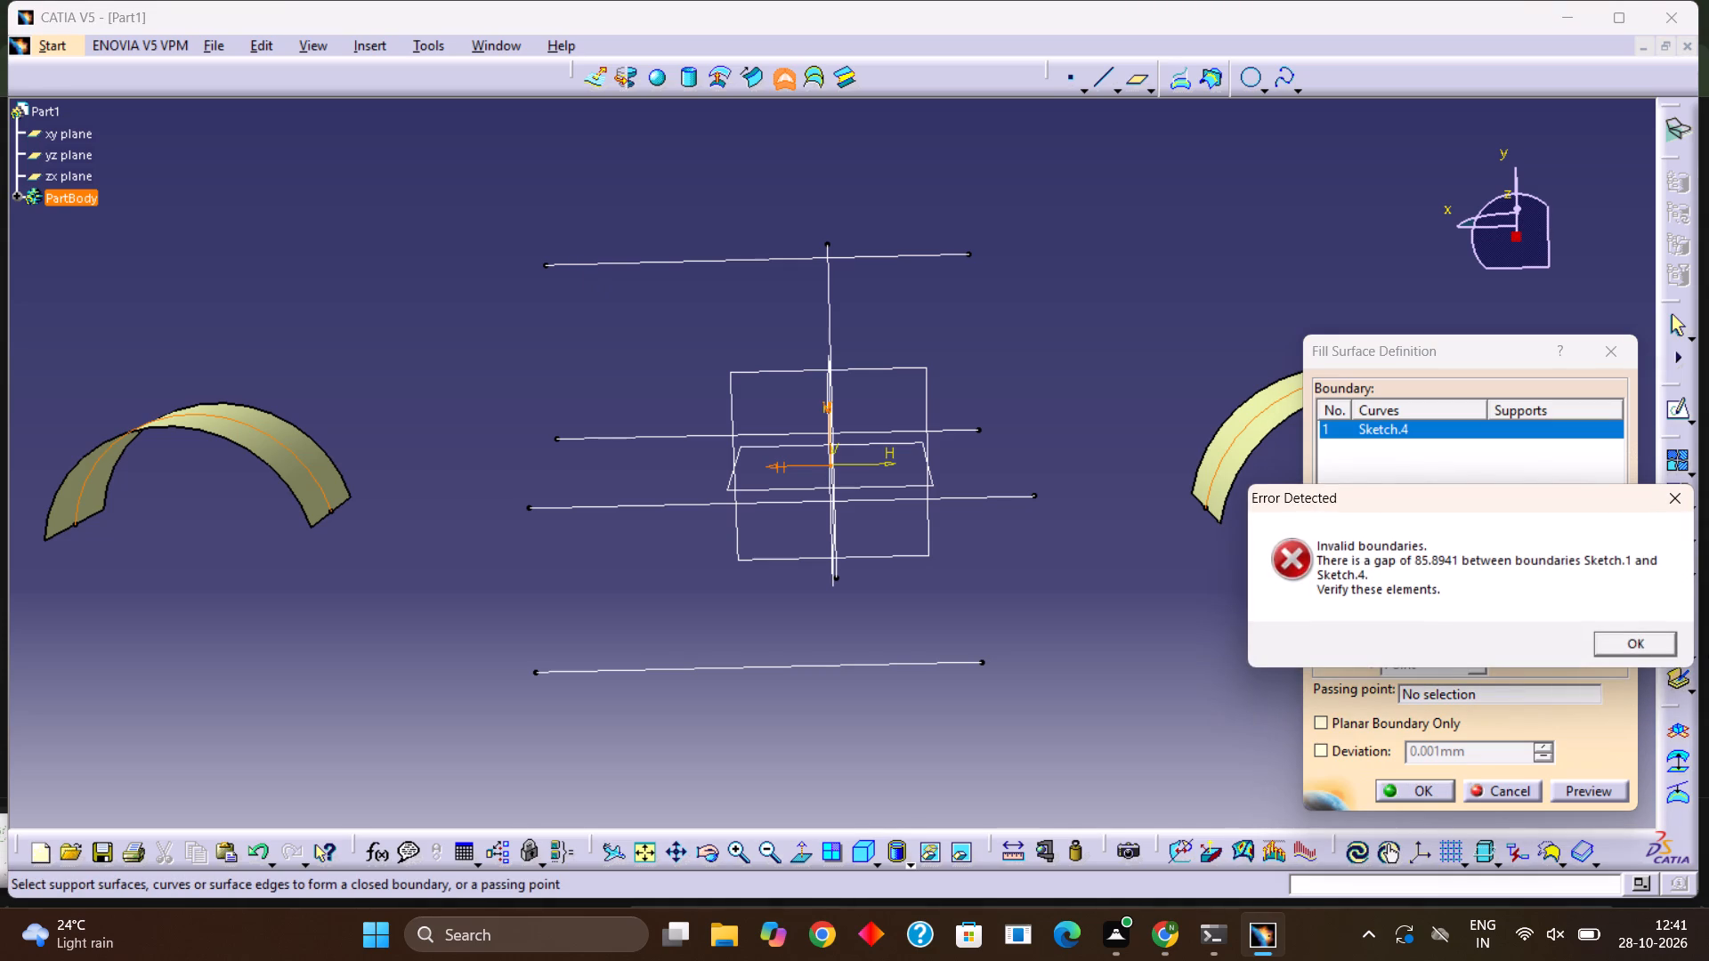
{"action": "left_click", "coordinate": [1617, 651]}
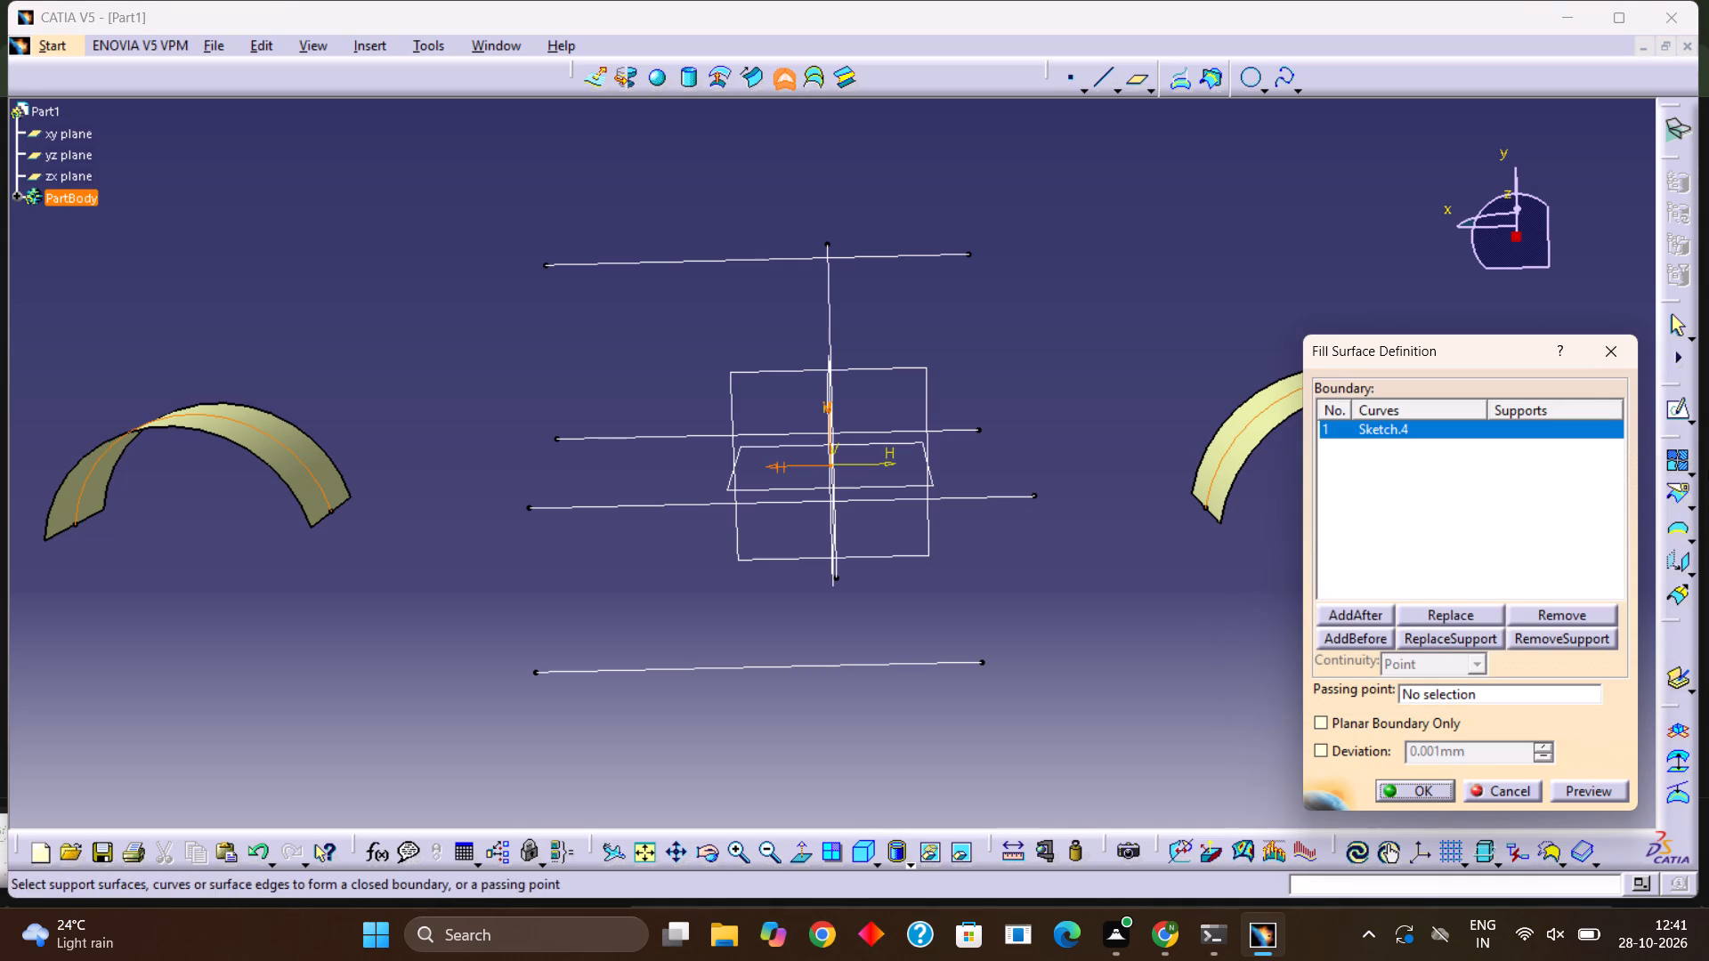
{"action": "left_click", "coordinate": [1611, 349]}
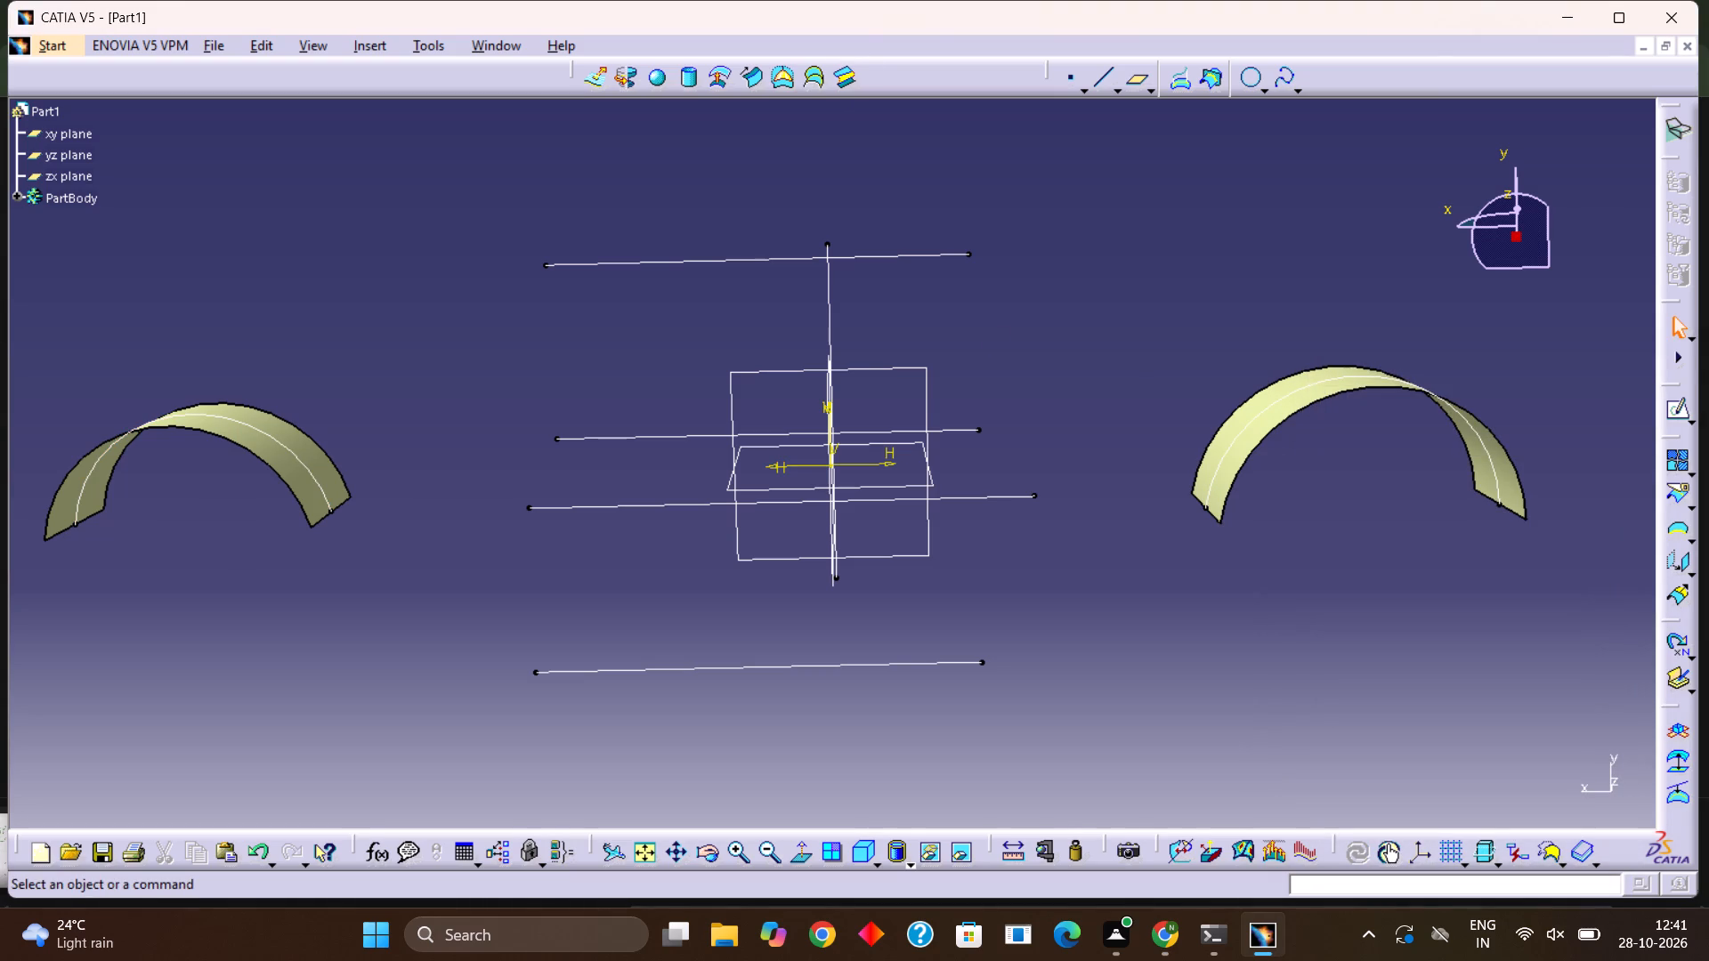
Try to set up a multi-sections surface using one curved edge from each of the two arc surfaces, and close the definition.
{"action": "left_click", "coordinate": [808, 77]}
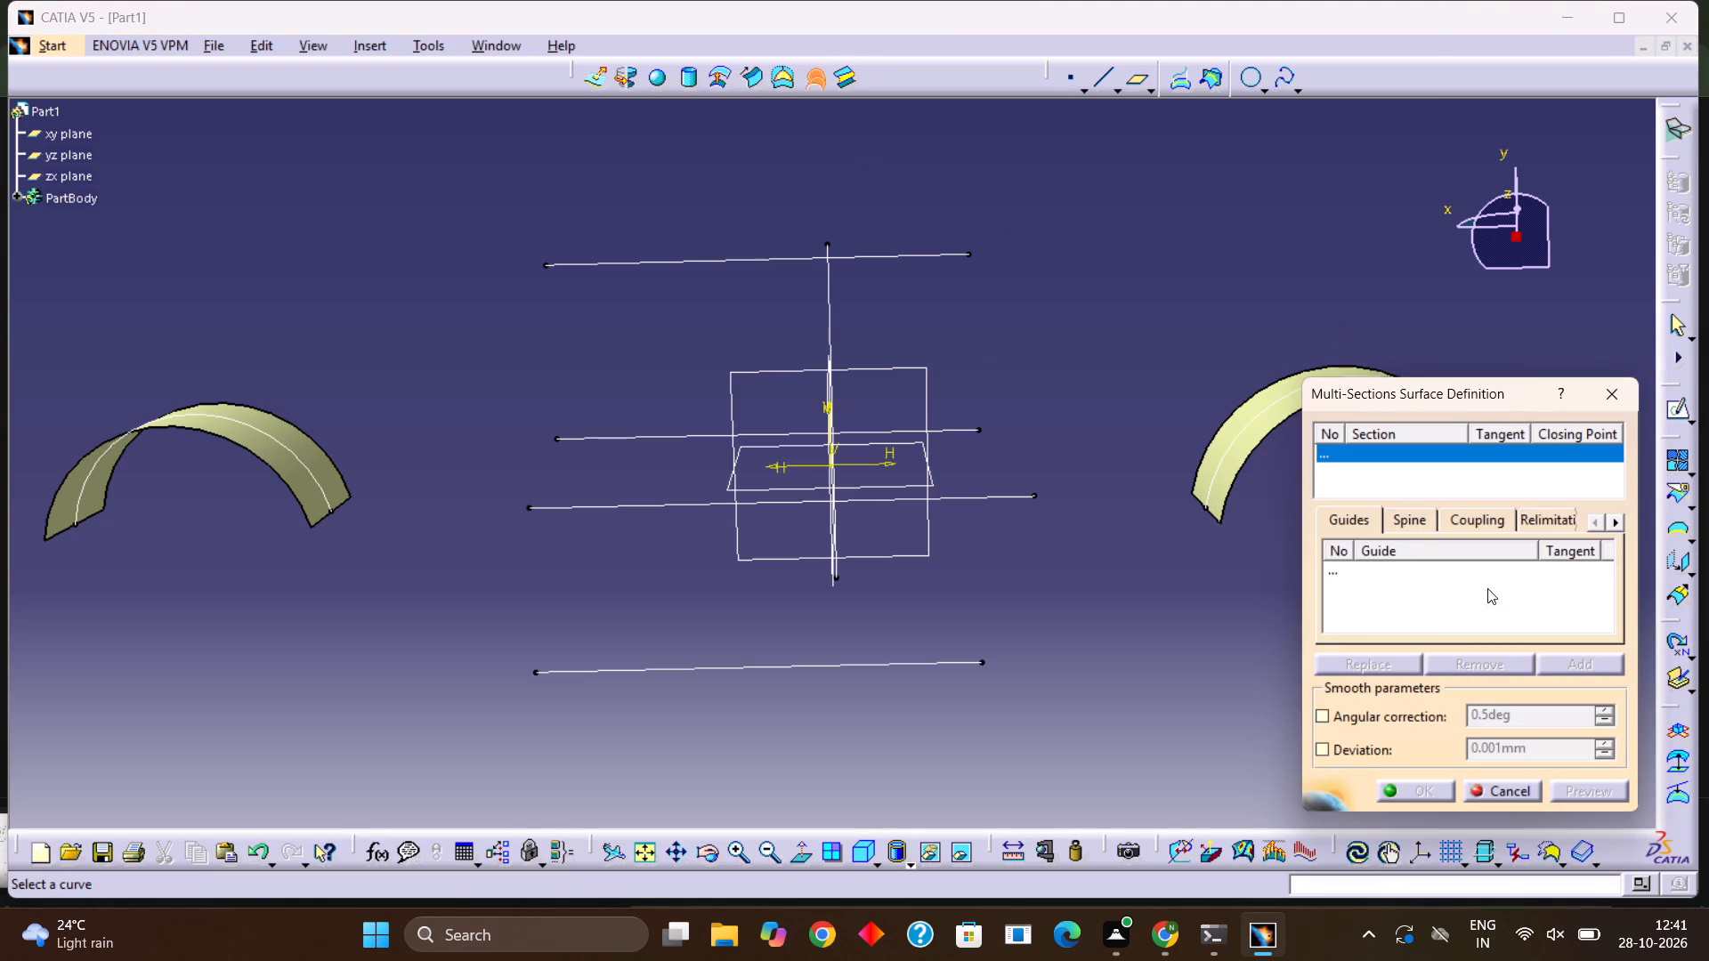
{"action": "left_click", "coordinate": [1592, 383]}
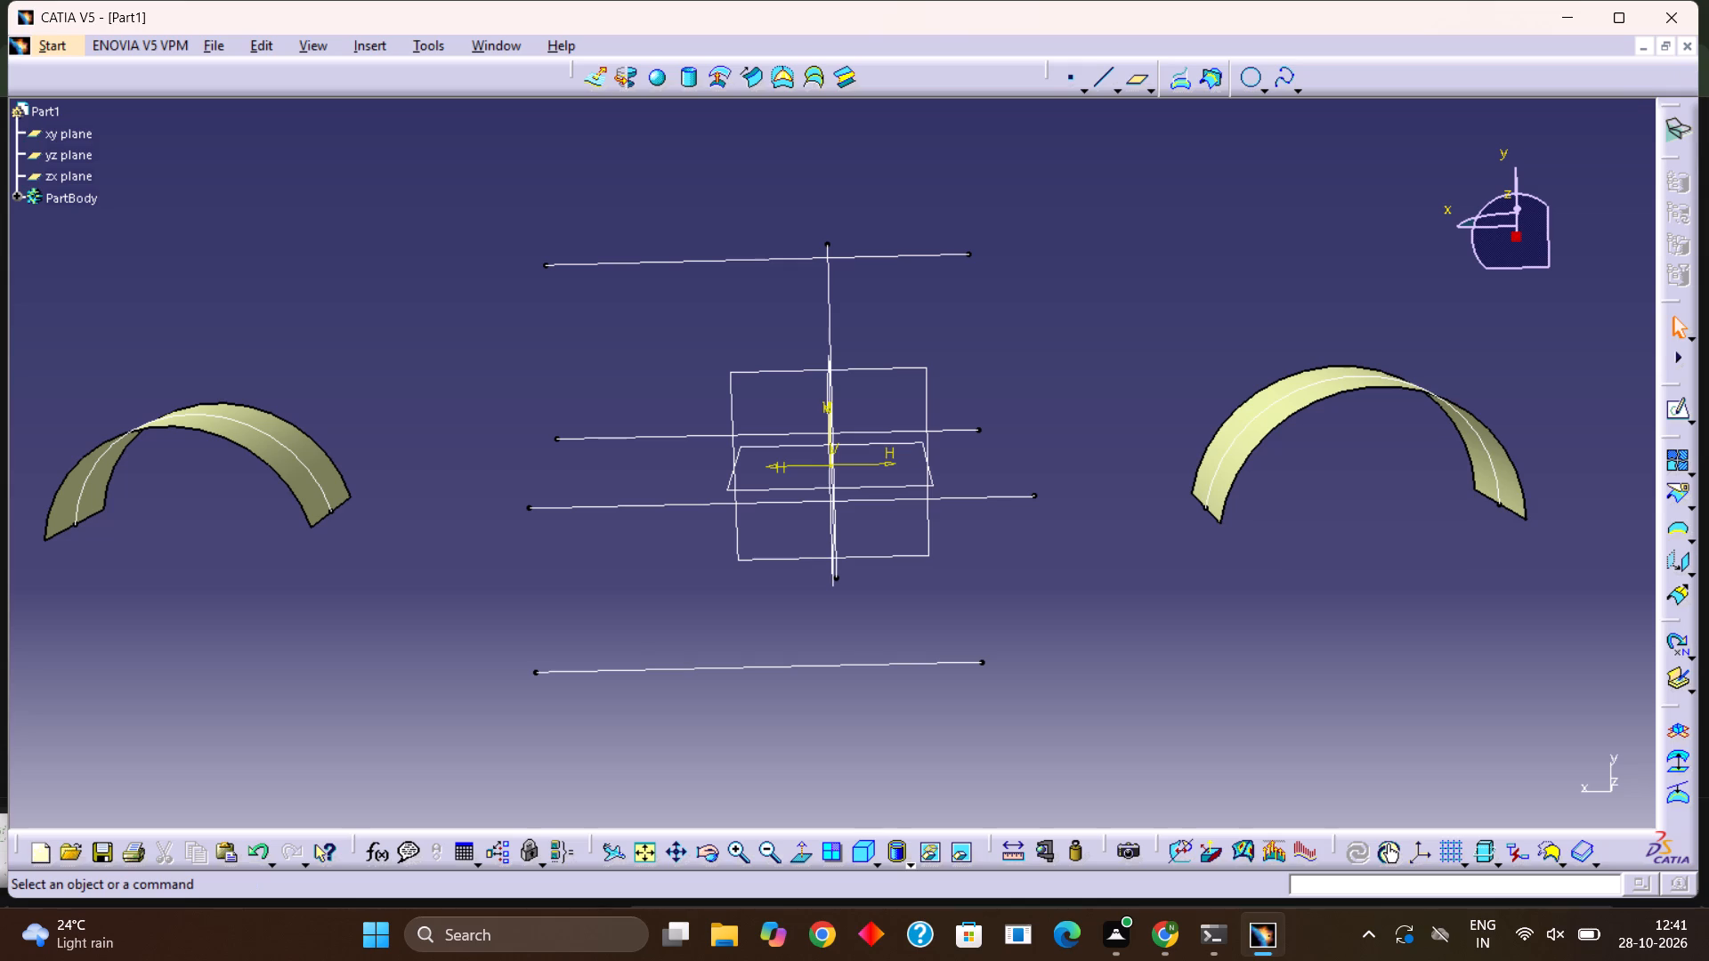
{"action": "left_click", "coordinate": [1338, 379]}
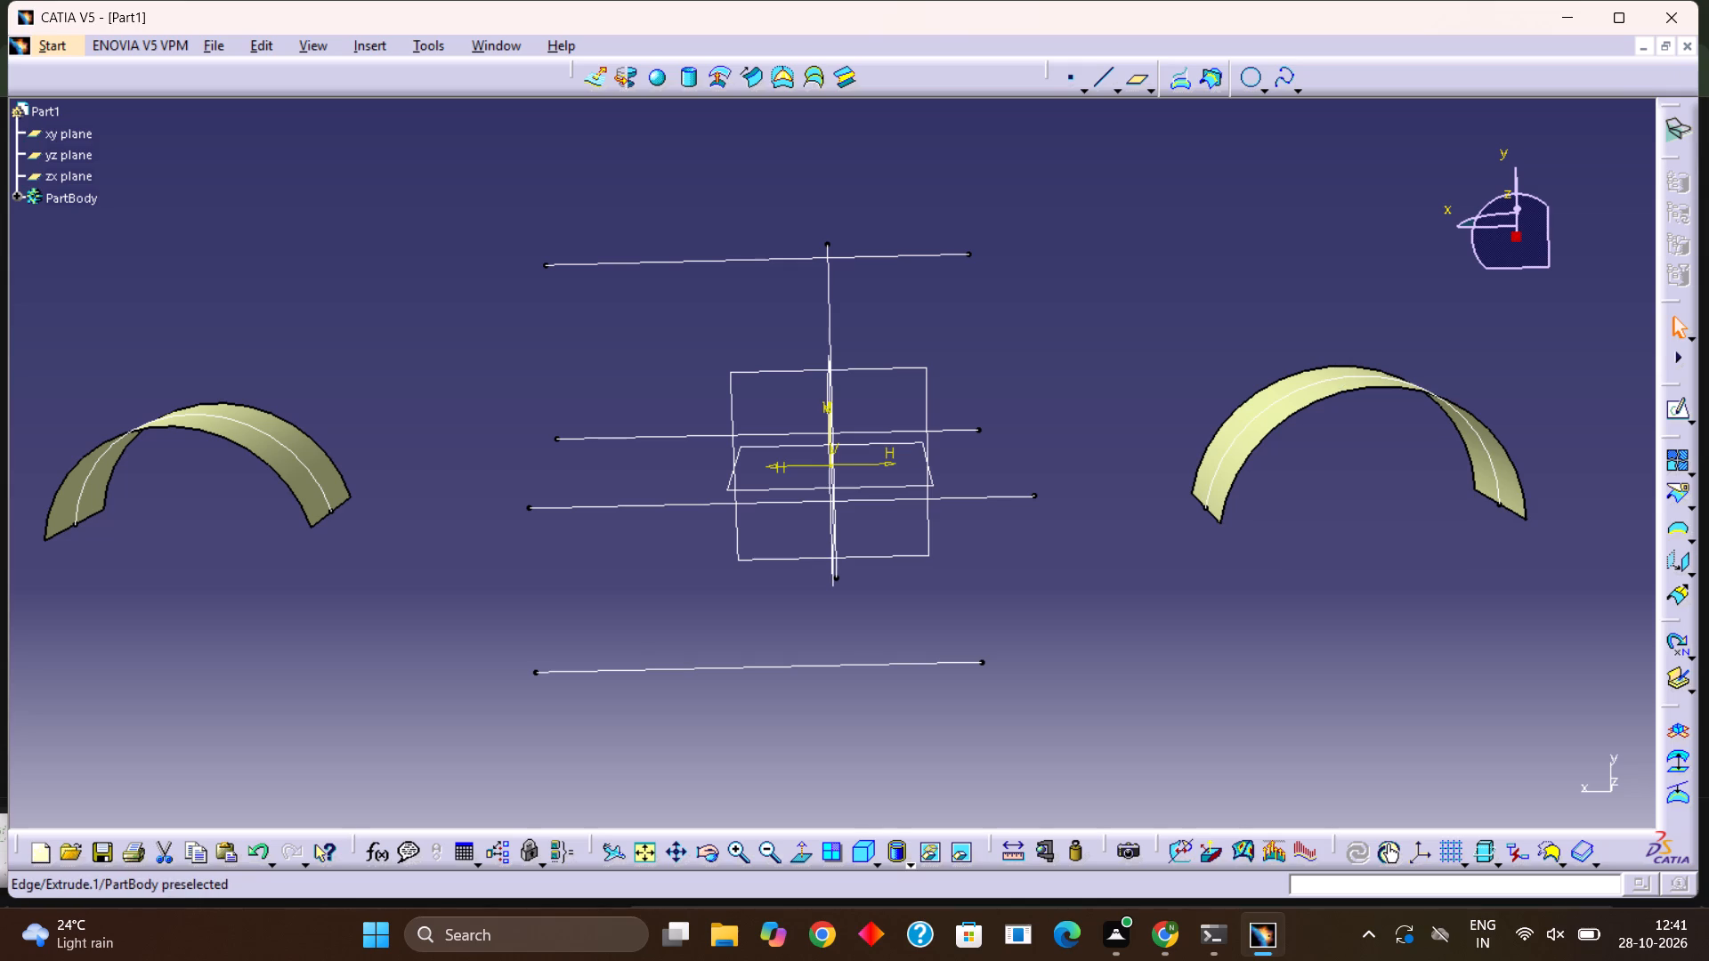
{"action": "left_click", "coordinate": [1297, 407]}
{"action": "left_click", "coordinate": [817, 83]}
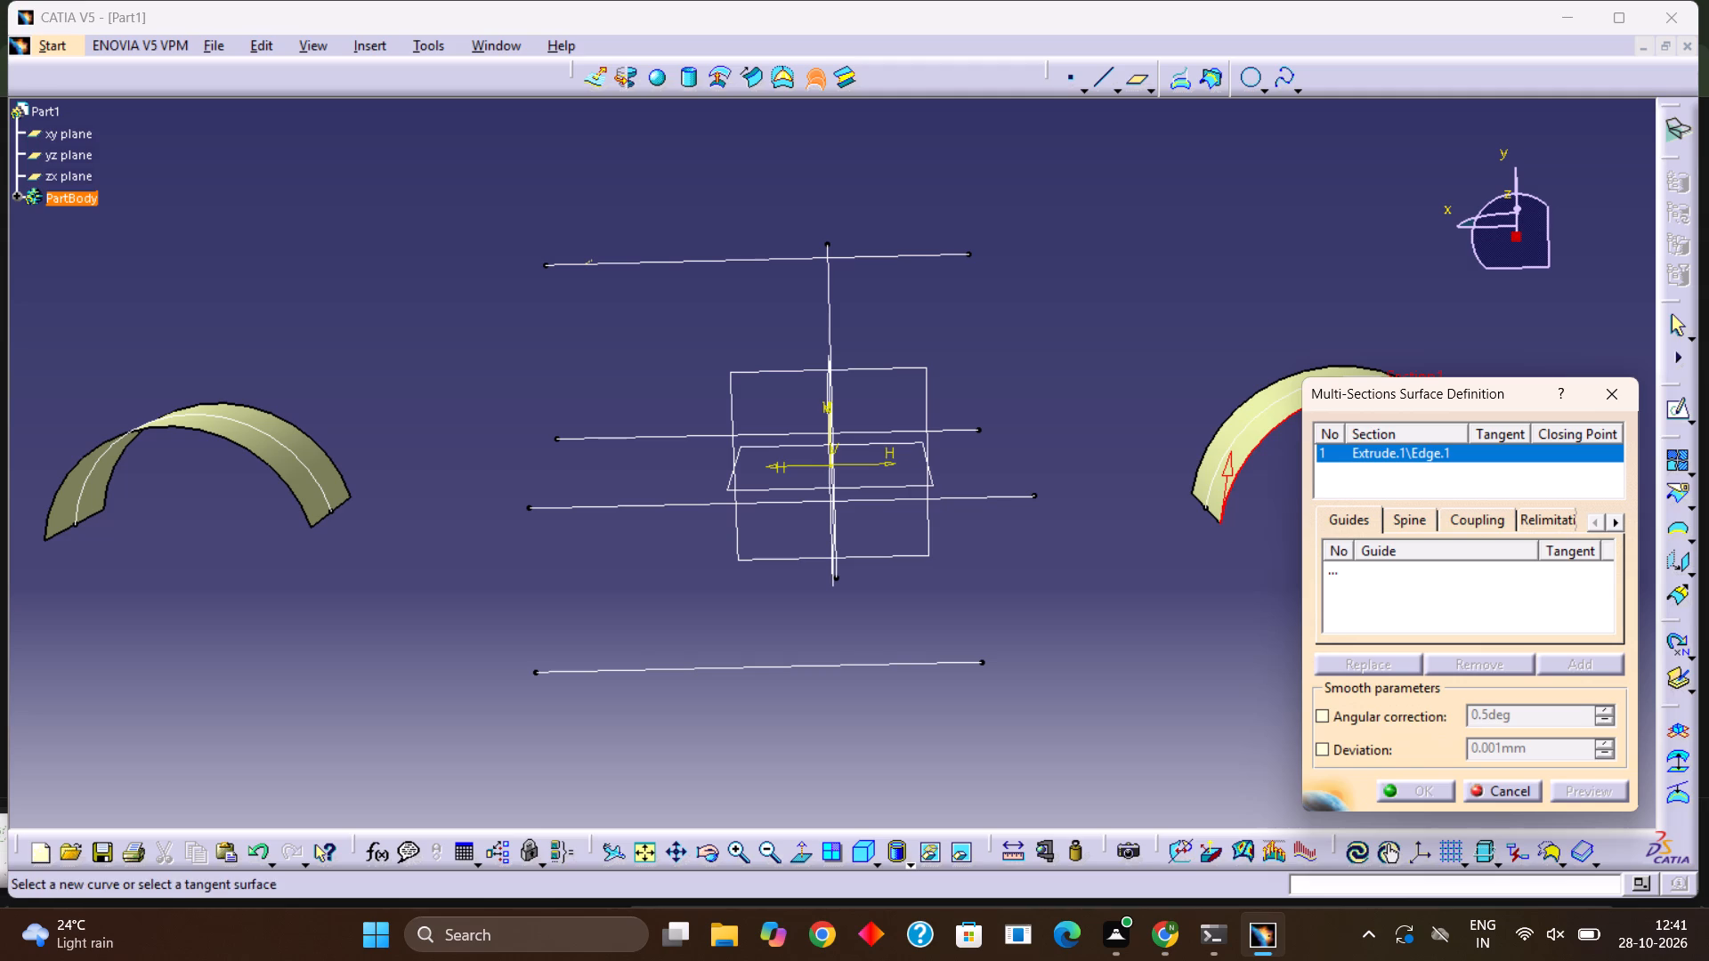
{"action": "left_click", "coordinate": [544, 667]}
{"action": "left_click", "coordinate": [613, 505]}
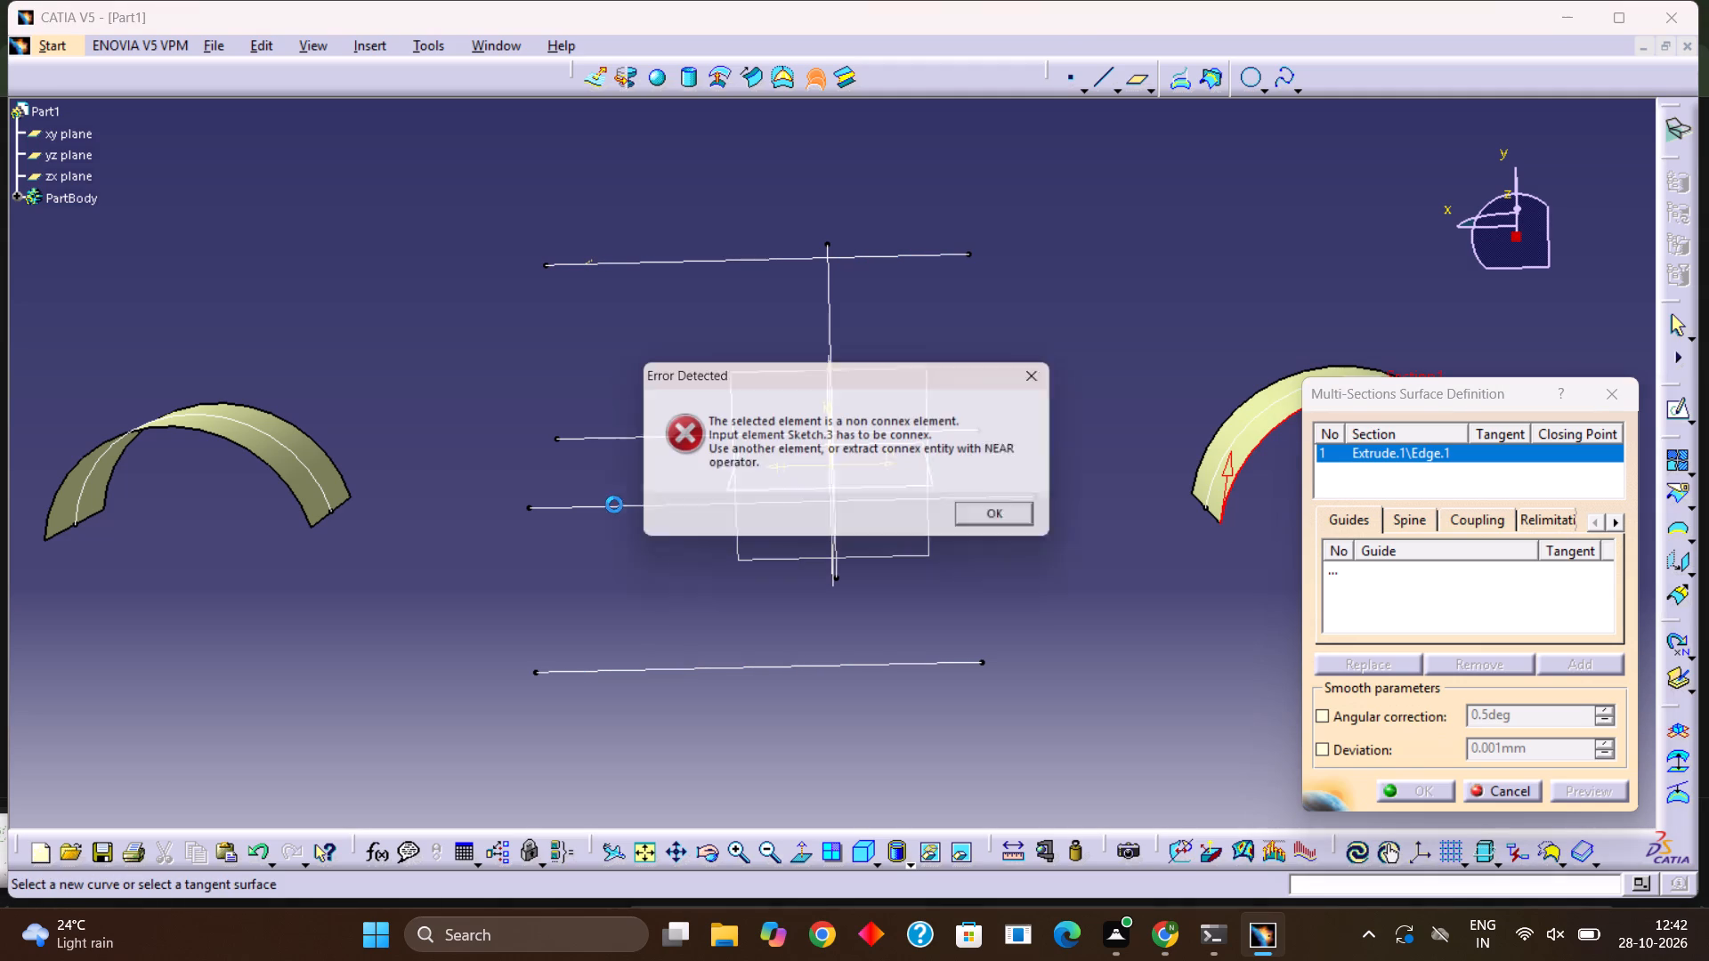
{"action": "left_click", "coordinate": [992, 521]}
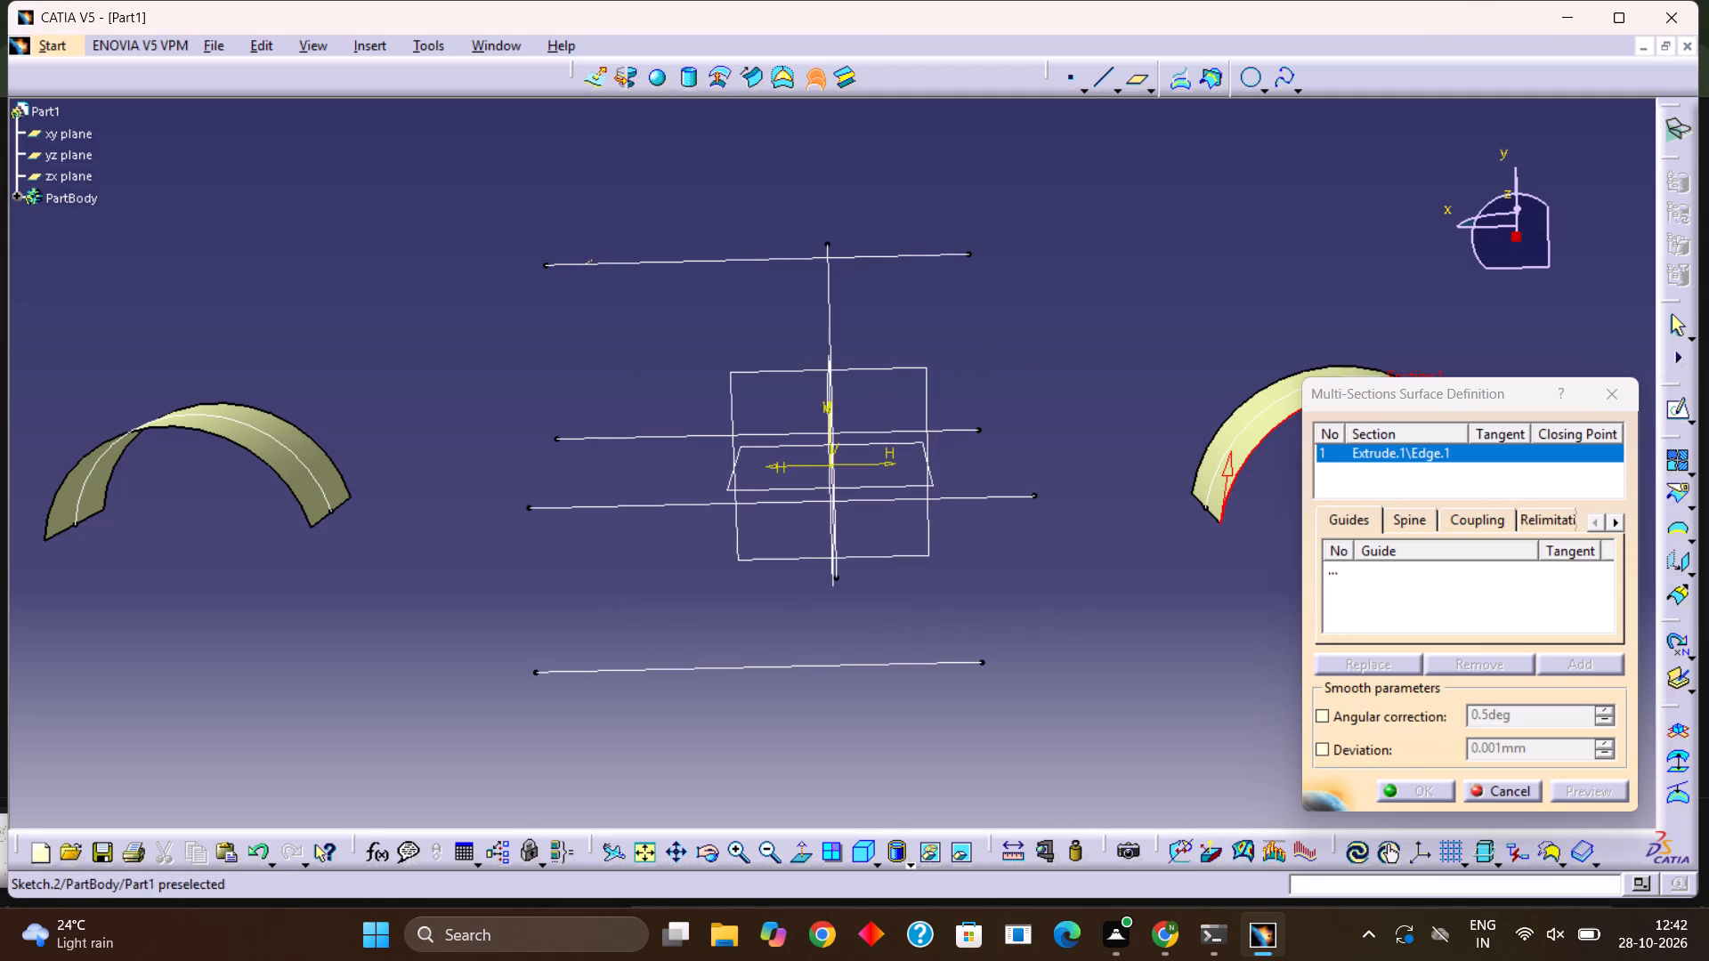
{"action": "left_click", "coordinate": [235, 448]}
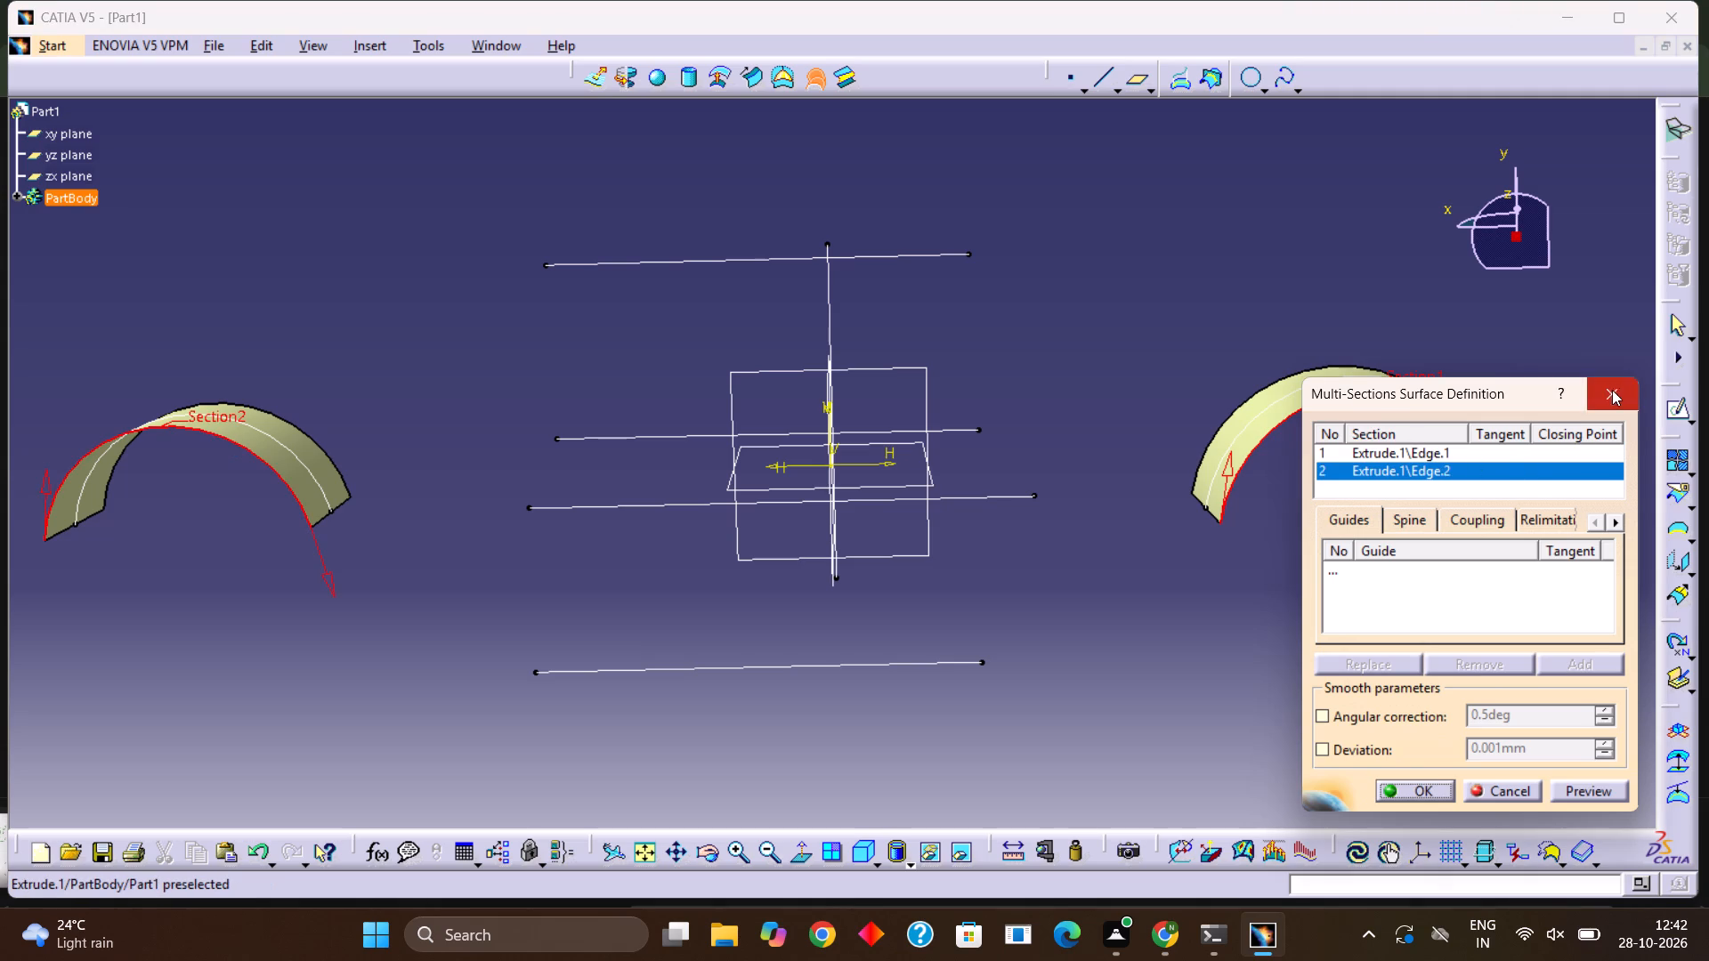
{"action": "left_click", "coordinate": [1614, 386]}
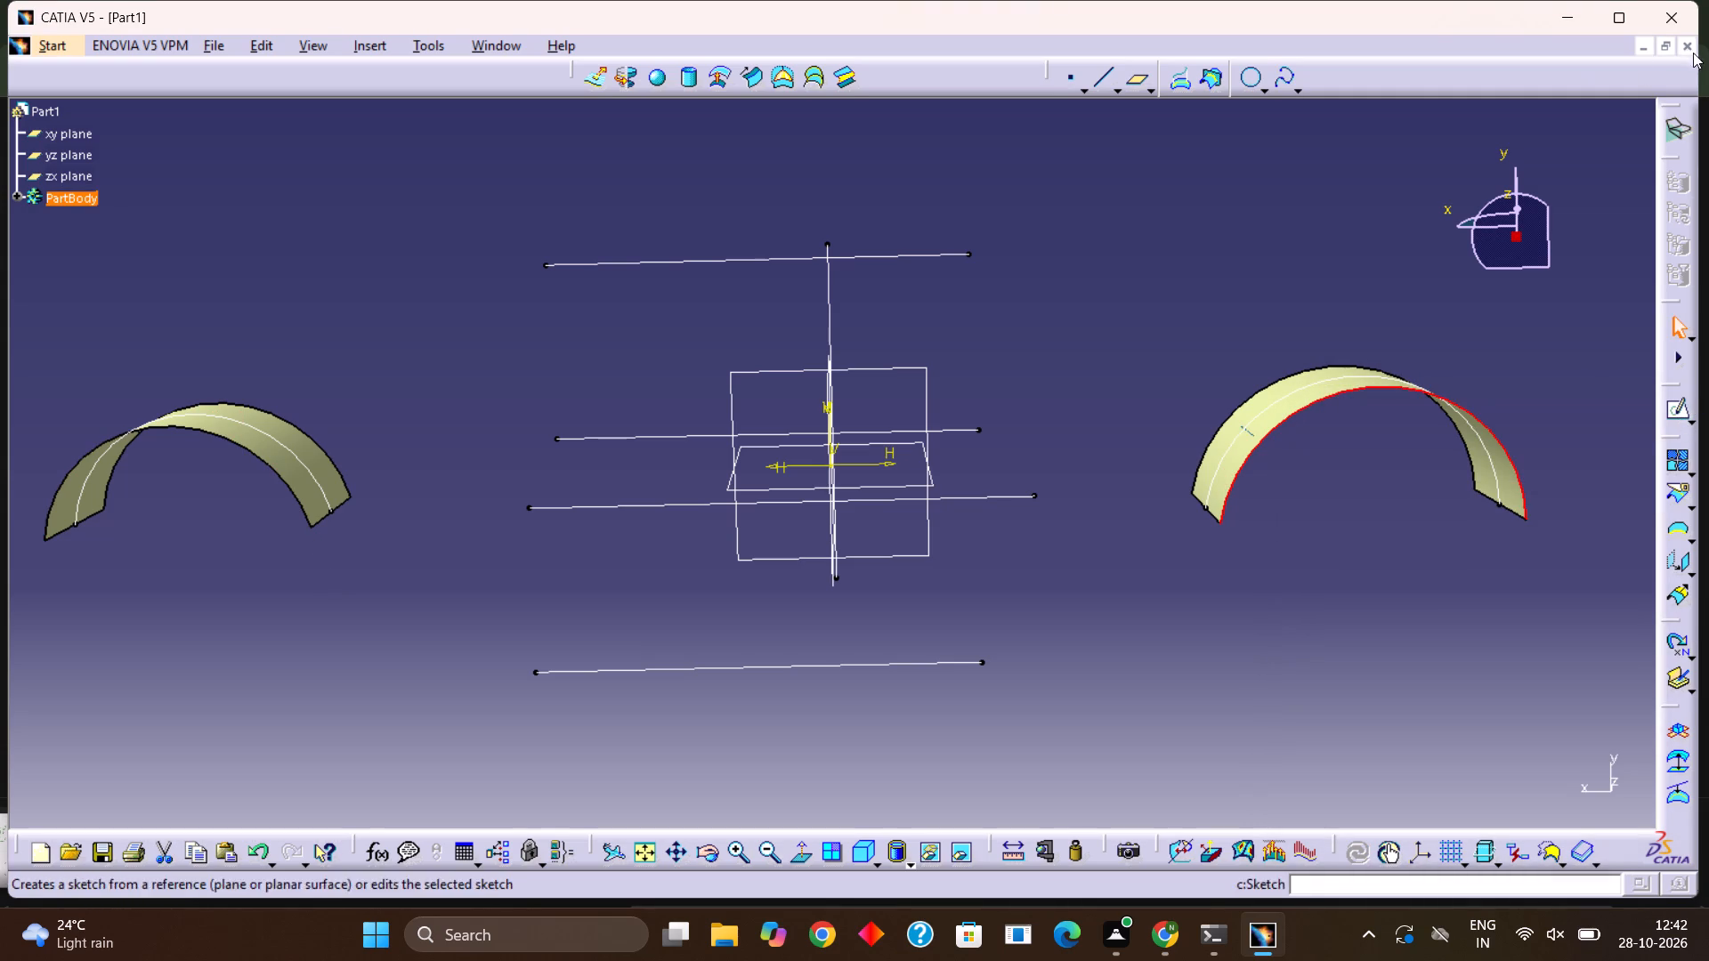
Close the Part1 document without saving the changes.
{"action": "left_click", "coordinate": [1688, 46]}
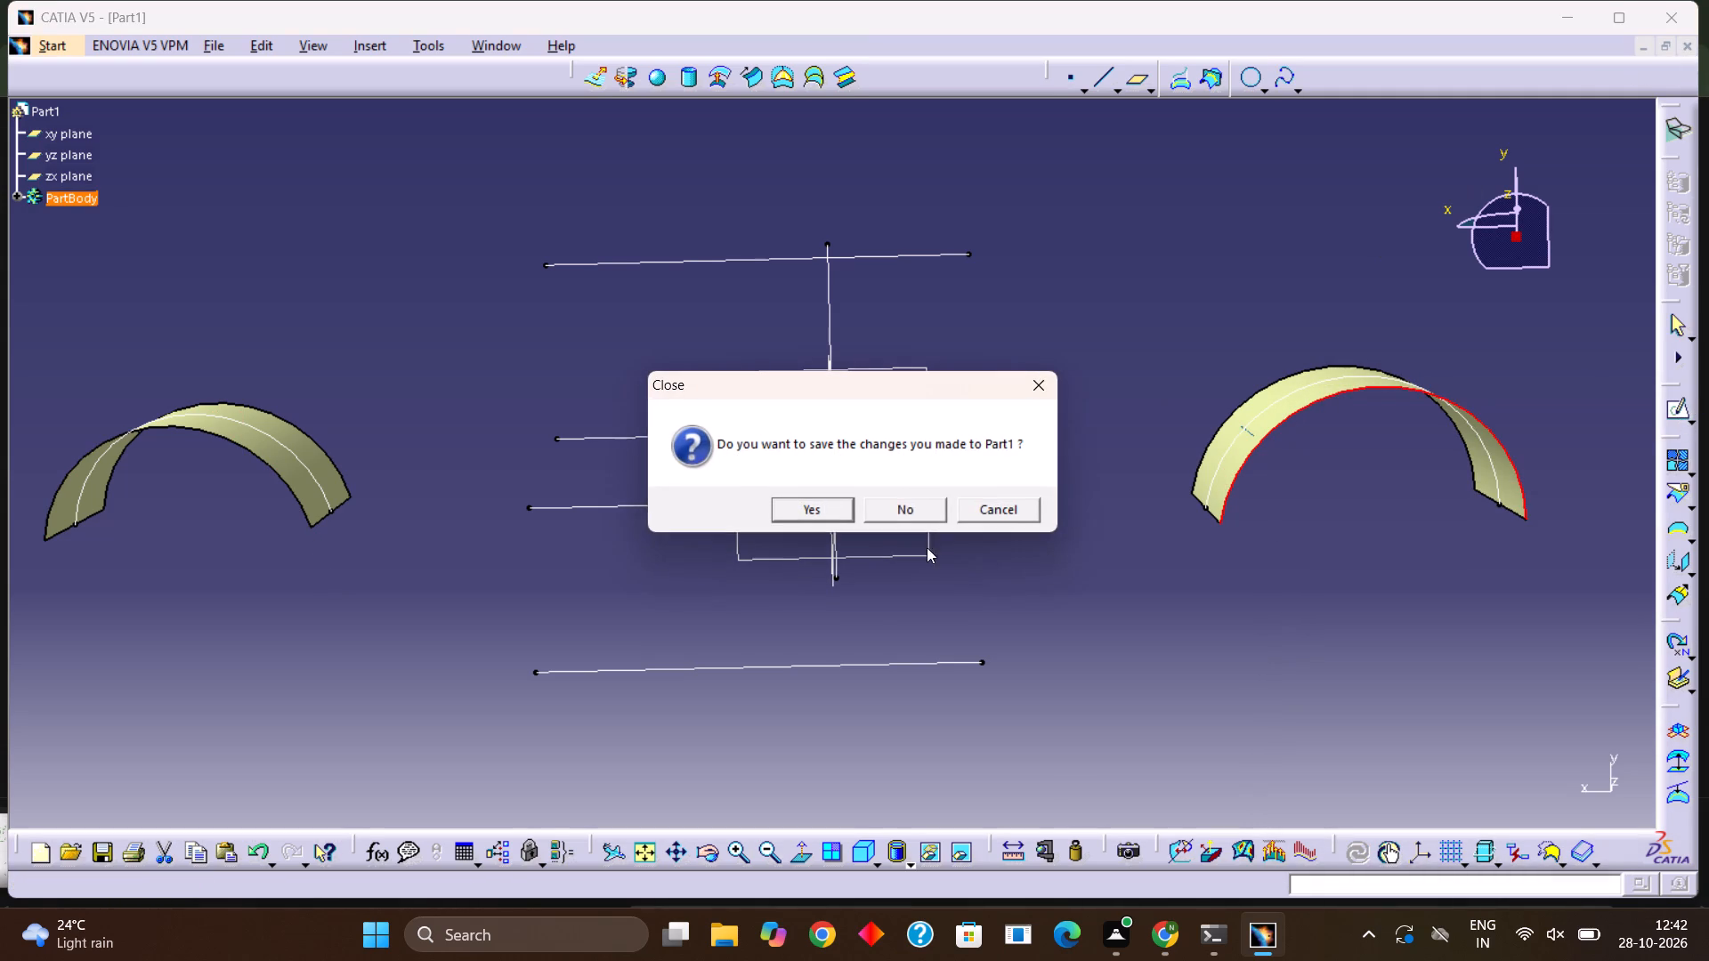
{"action": "left_click", "coordinate": [919, 511]}
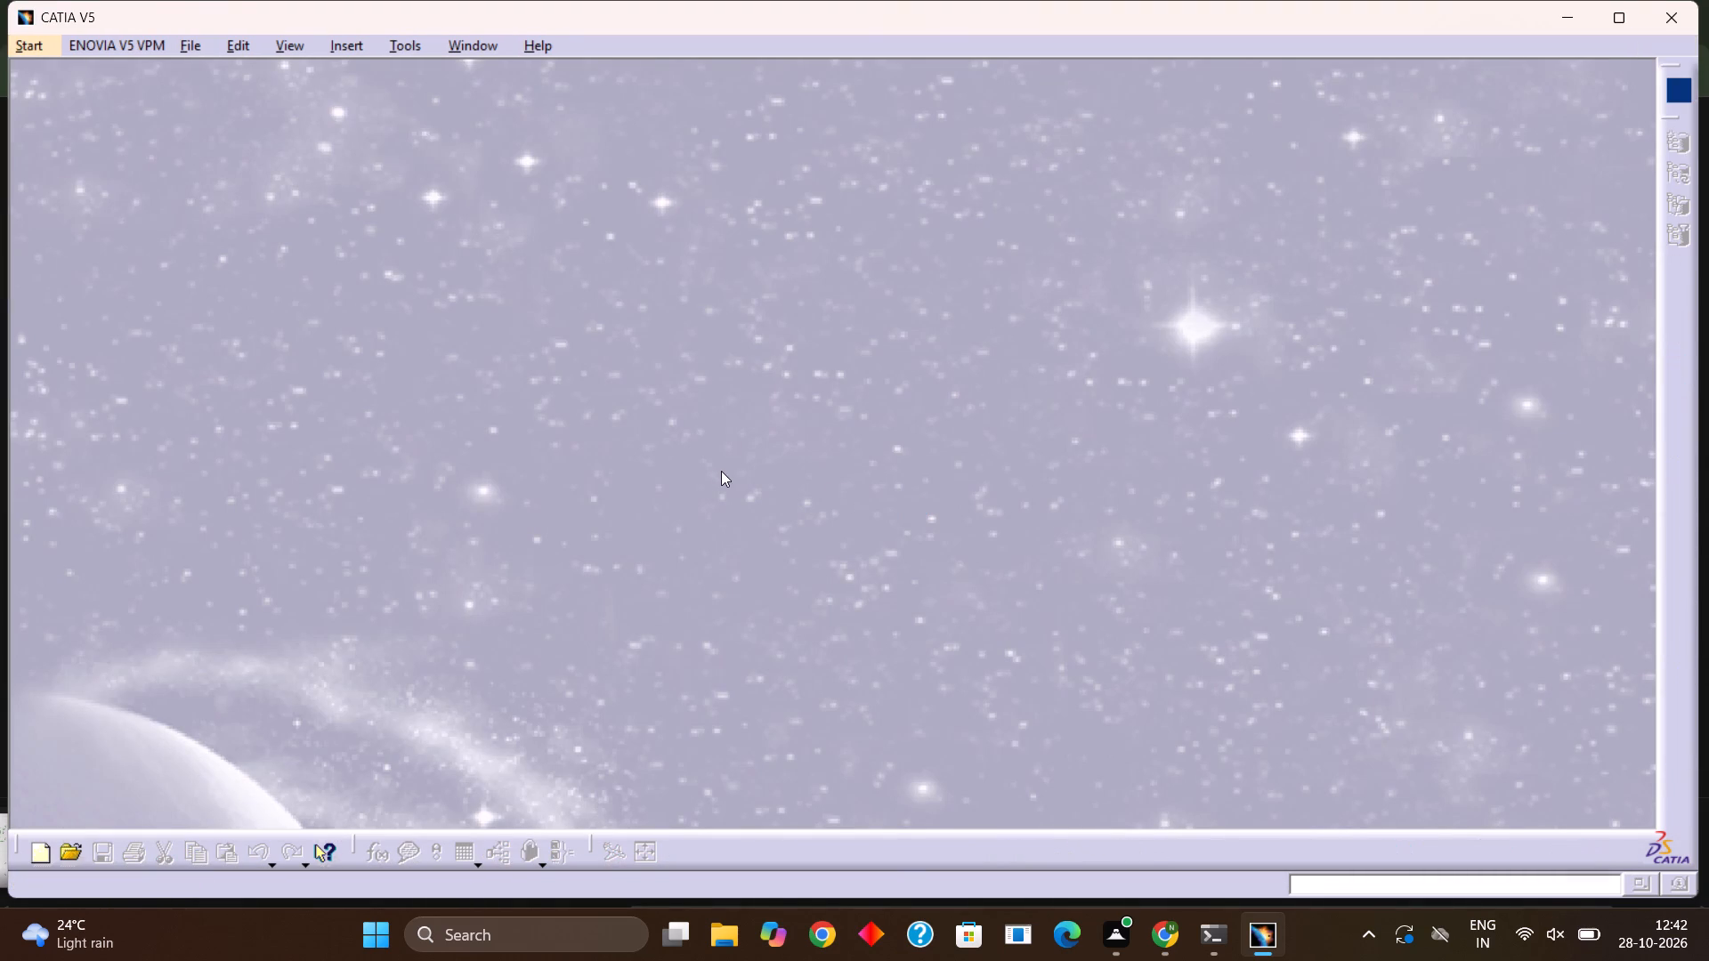
Create a new Part Design part named Part1 with hybrid design enabled.
{"action": "left_click", "coordinate": [45, 41]}
{"action": "left_click", "coordinate": [116, 101]}
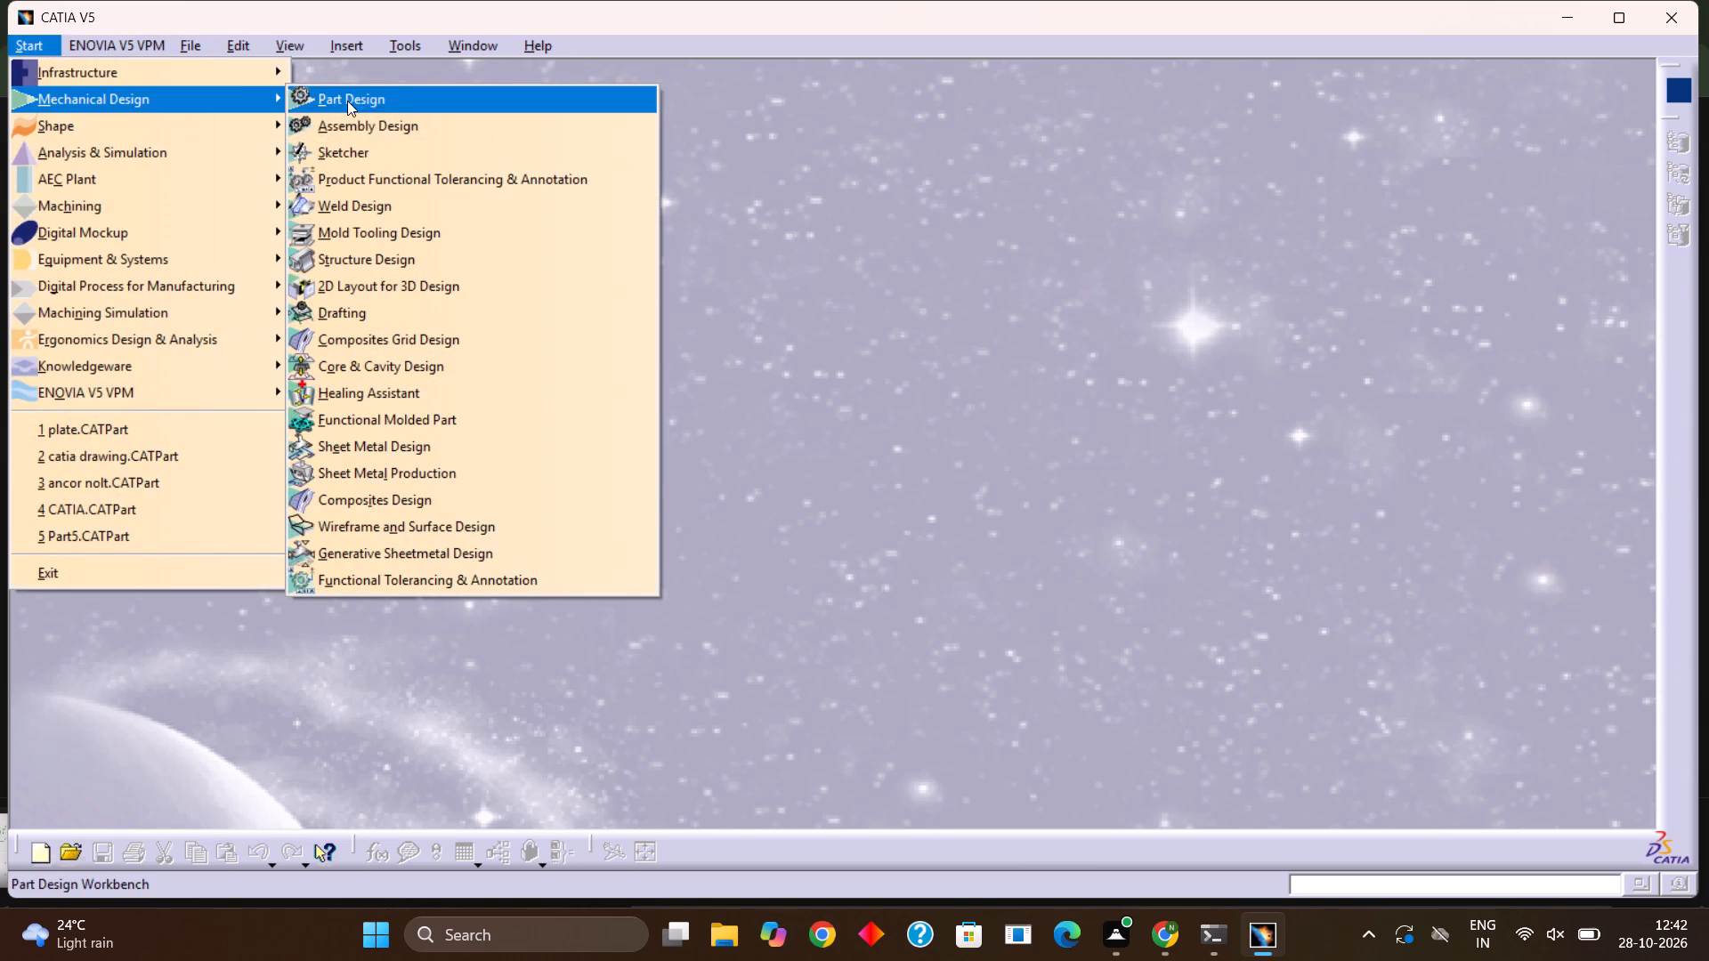
{"action": "left_click", "coordinate": [370, 109]}
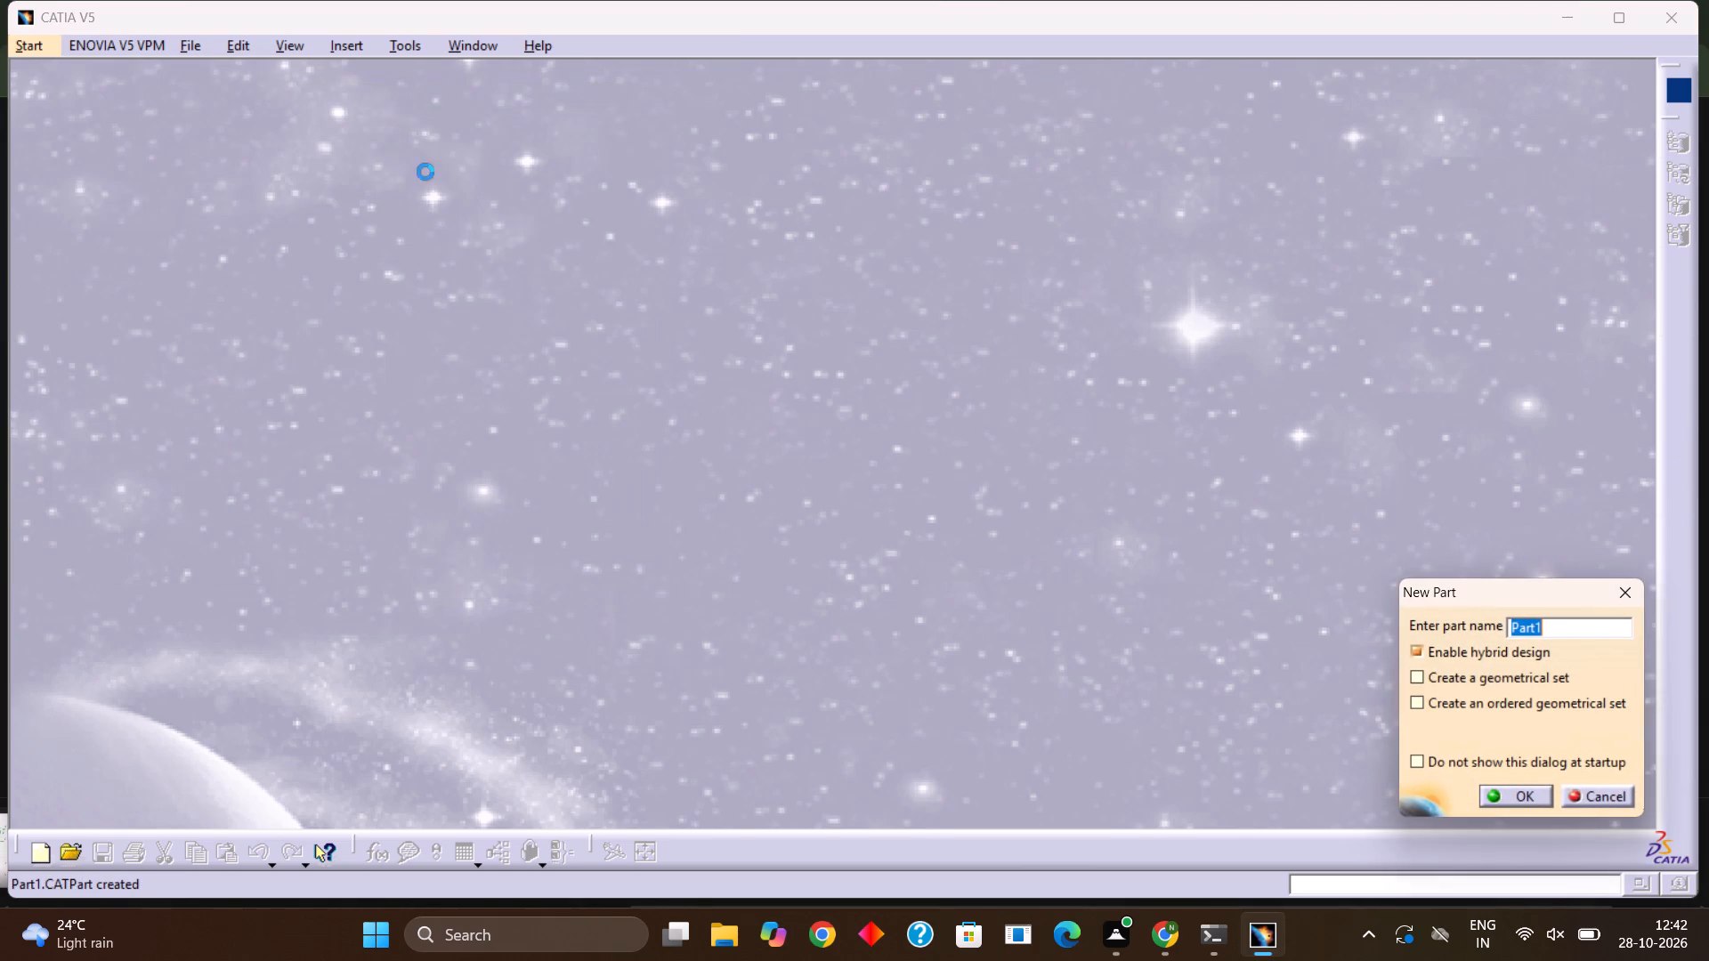
{"action": "left_click", "coordinate": [1535, 795]}
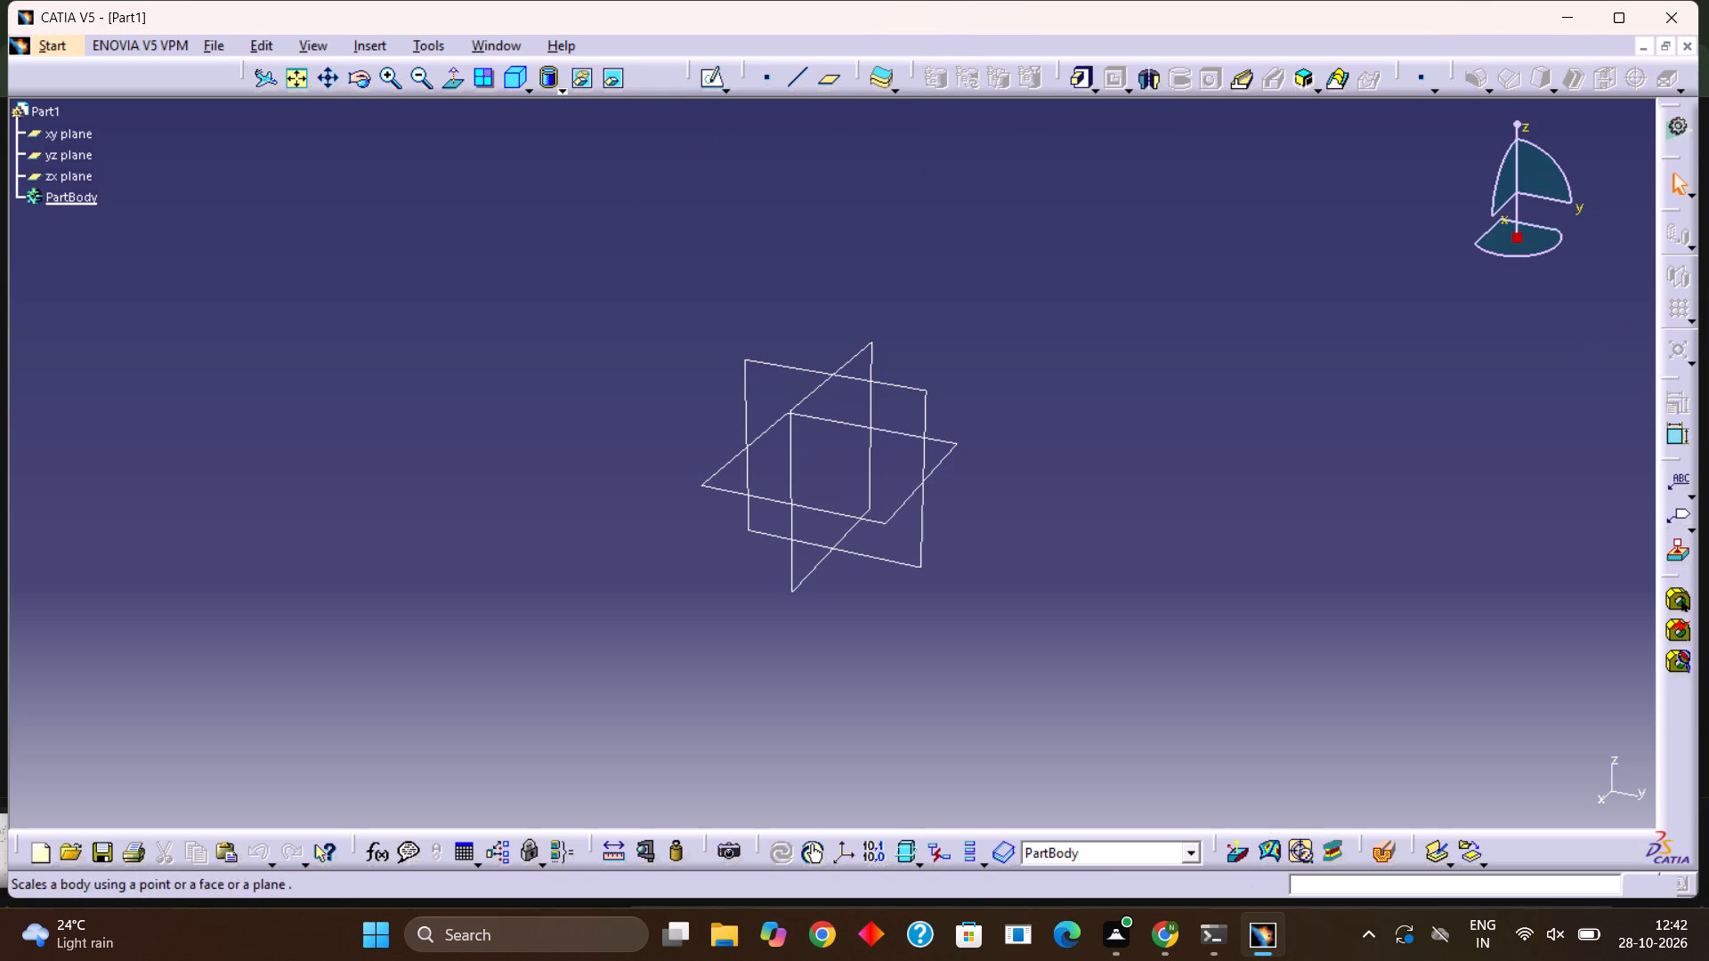
Start a sketch on the xy plane and draw a centered rectangle about 131 mm by 51 mm at the origin.
{"action": "left_click", "coordinate": [935, 464]}
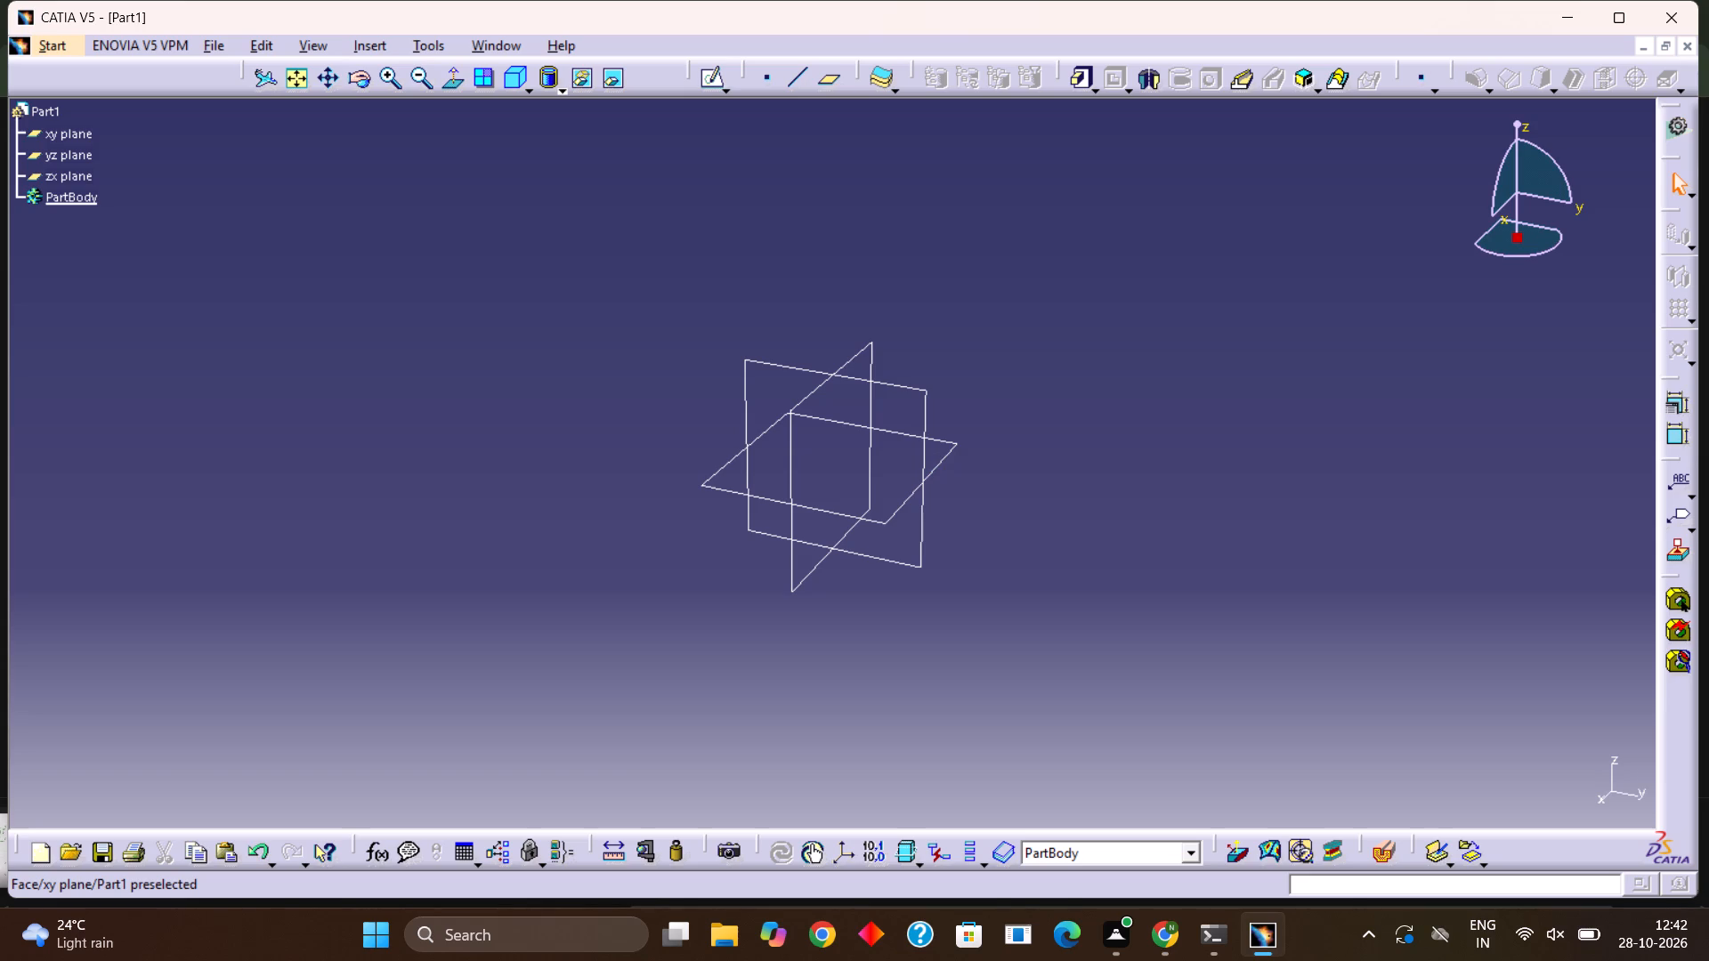
{"action": "left_click", "coordinate": [944, 462]}
{"action": "left_click", "coordinate": [705, 83]}
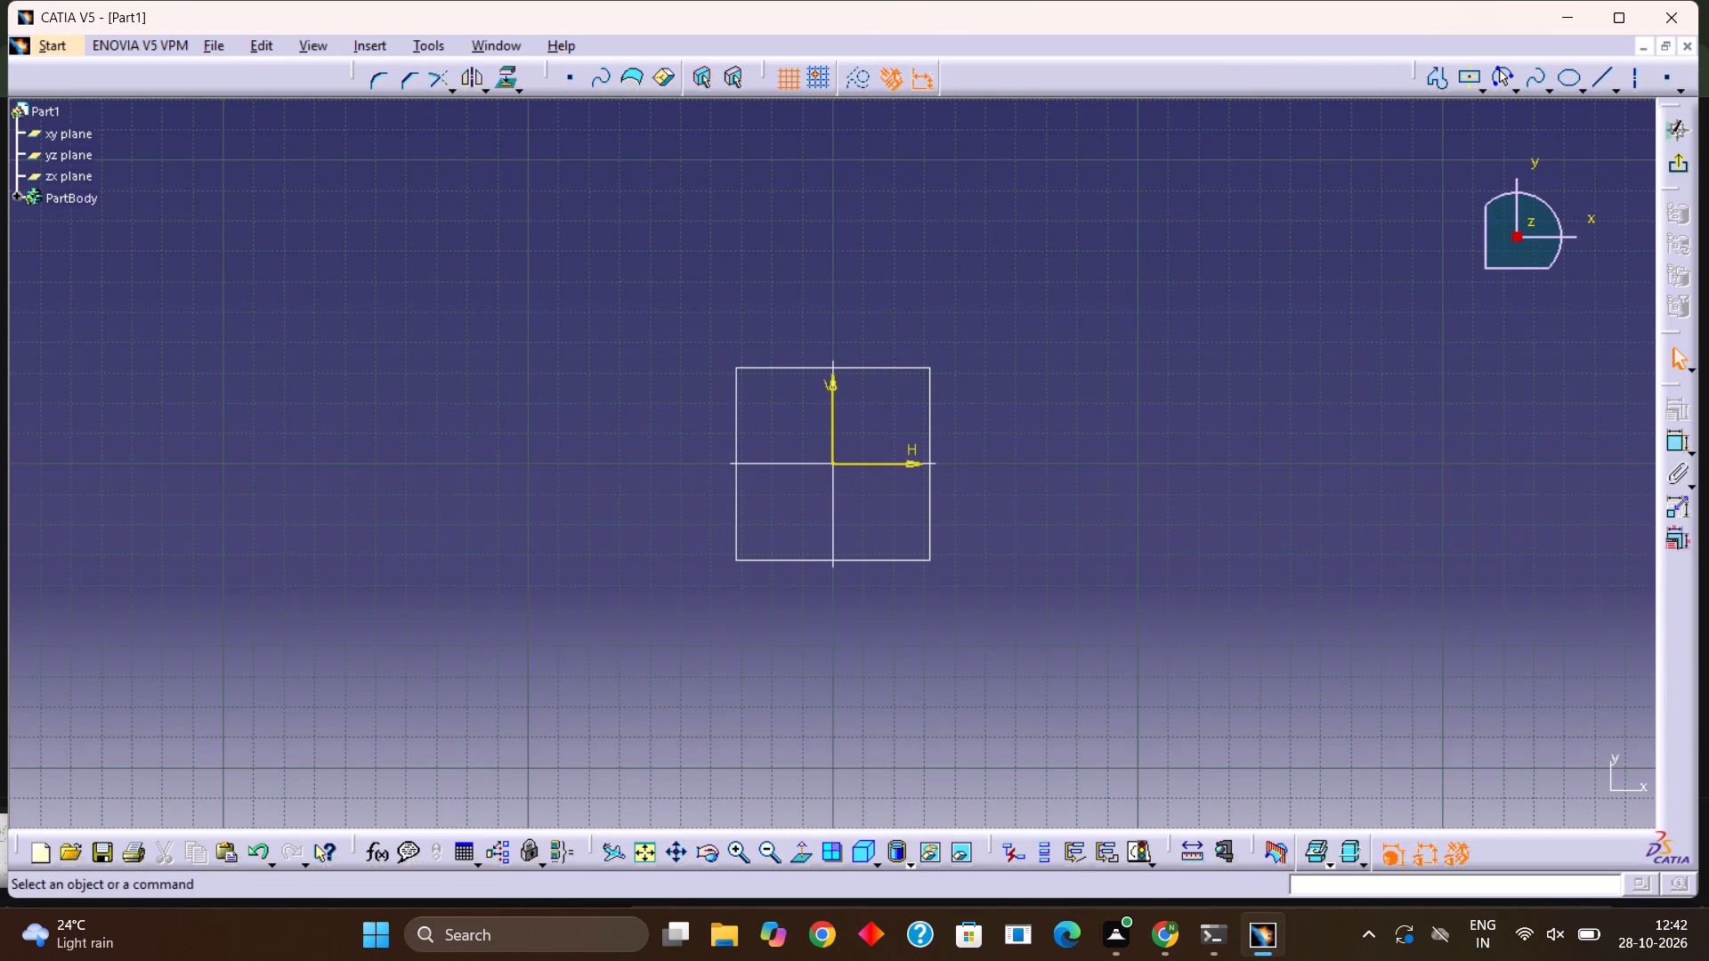
{"action": "left_click", "coordinate": [1466, 83]}
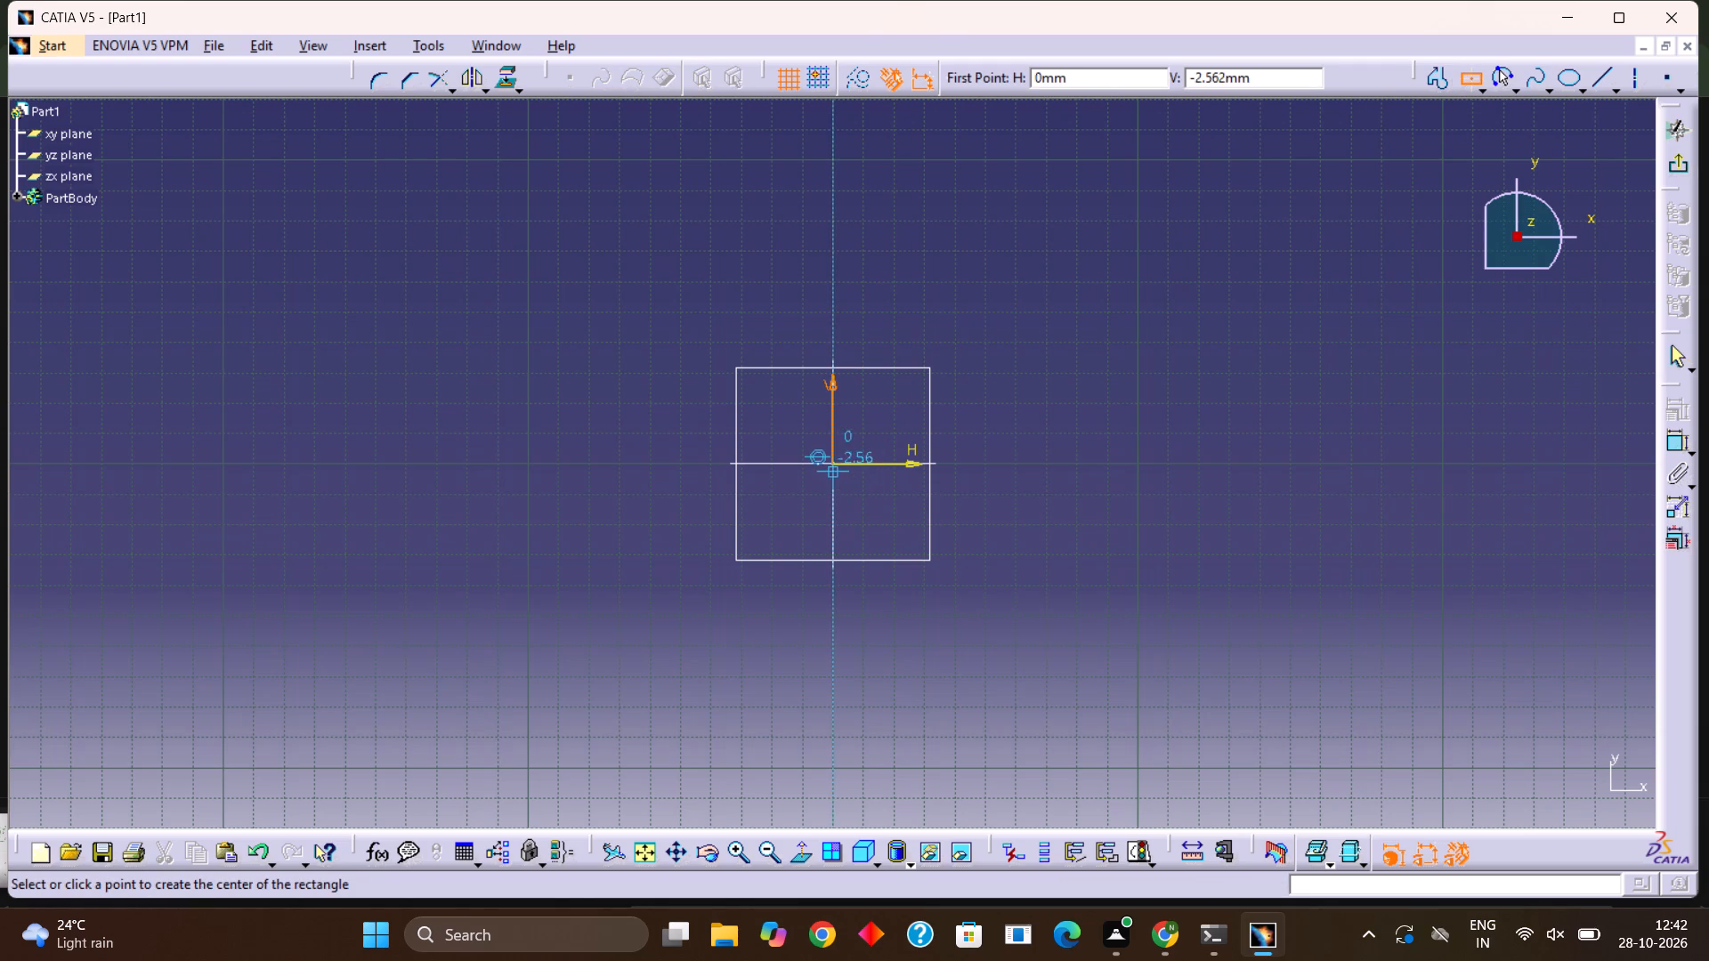
{"action": "left_click", "coordinate": [829, 464]}
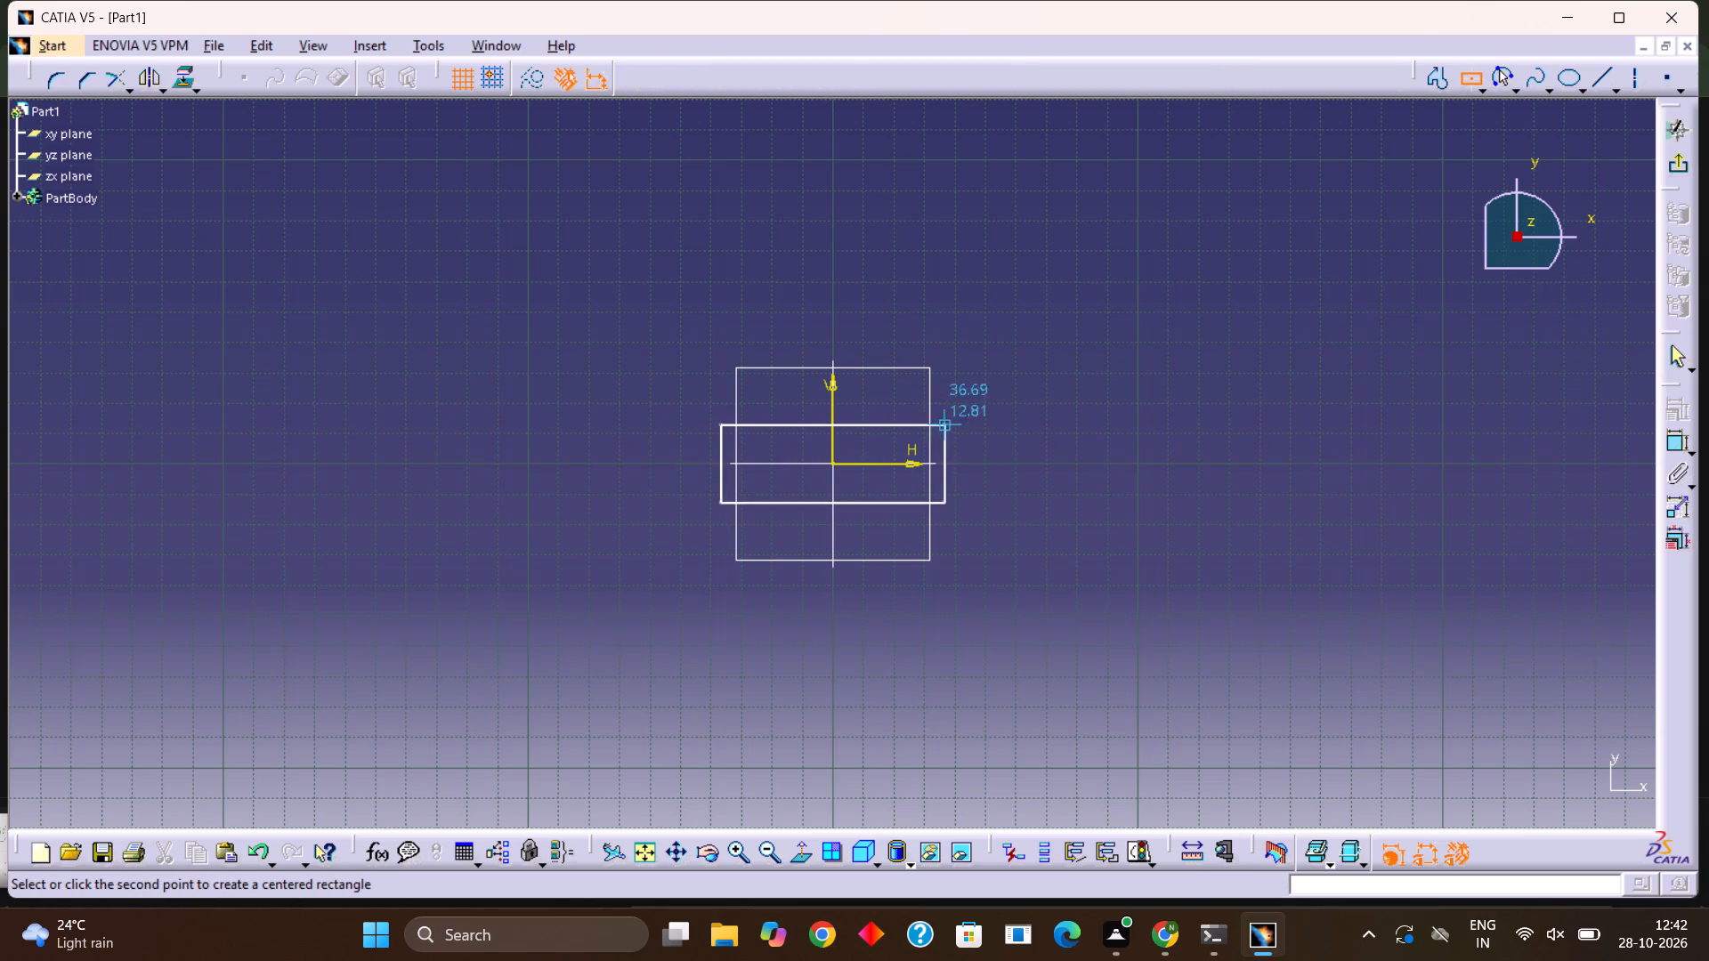
{"action": "left_click", "coordinate": [1032, 384]}
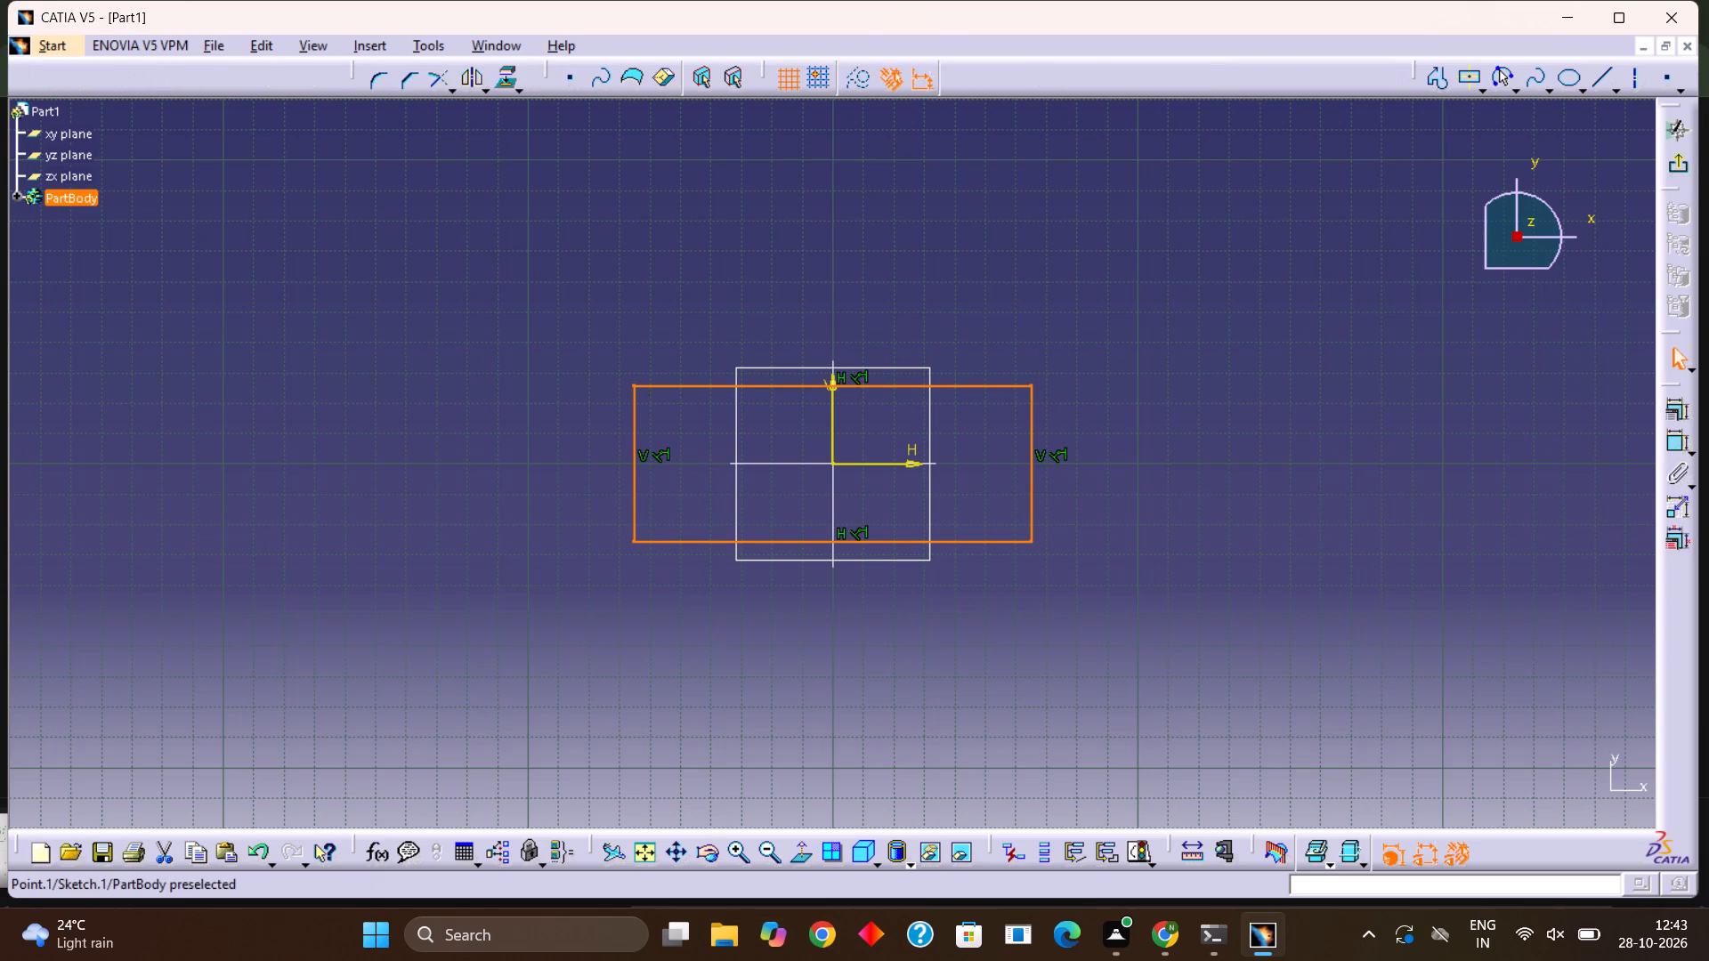
{"action": "left_click", "coordinate": [998, 321]}
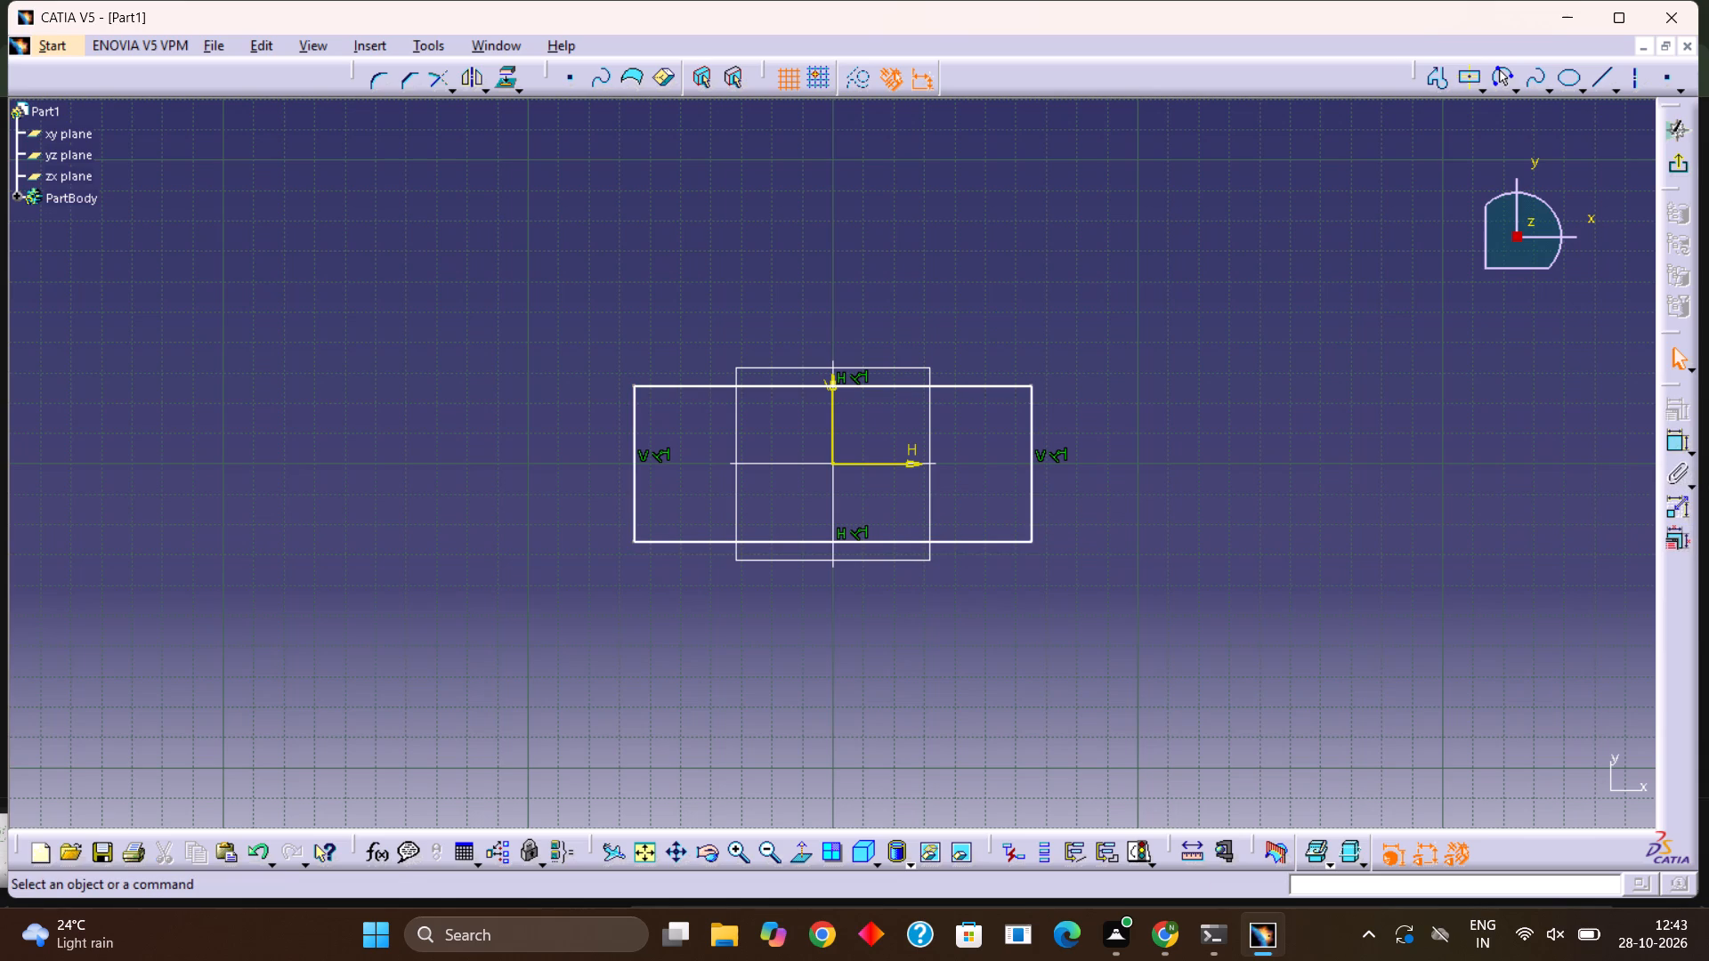
Add a height dimension to the rectangle and set it to 60 mm.
{"action": "left_click", "coordinate": [1678, 445]}
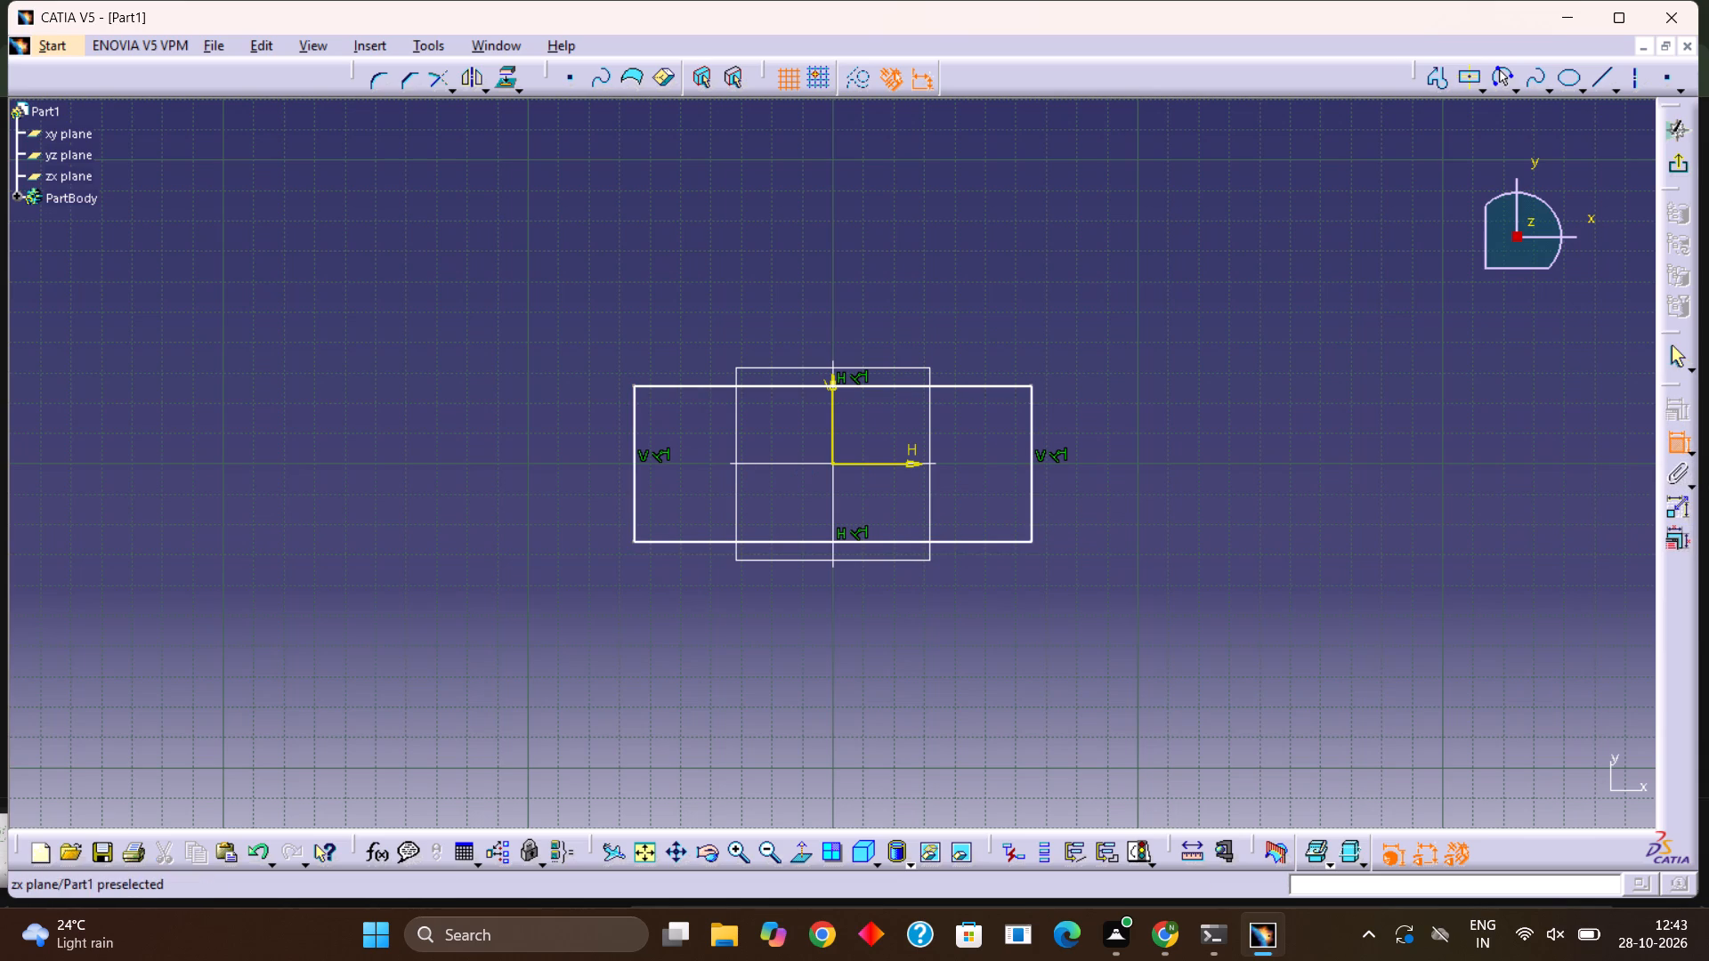
{"action": "left_click", "coordinate": [631, 464]}
{"action": "left_click", "coordinate": [457, 442]}
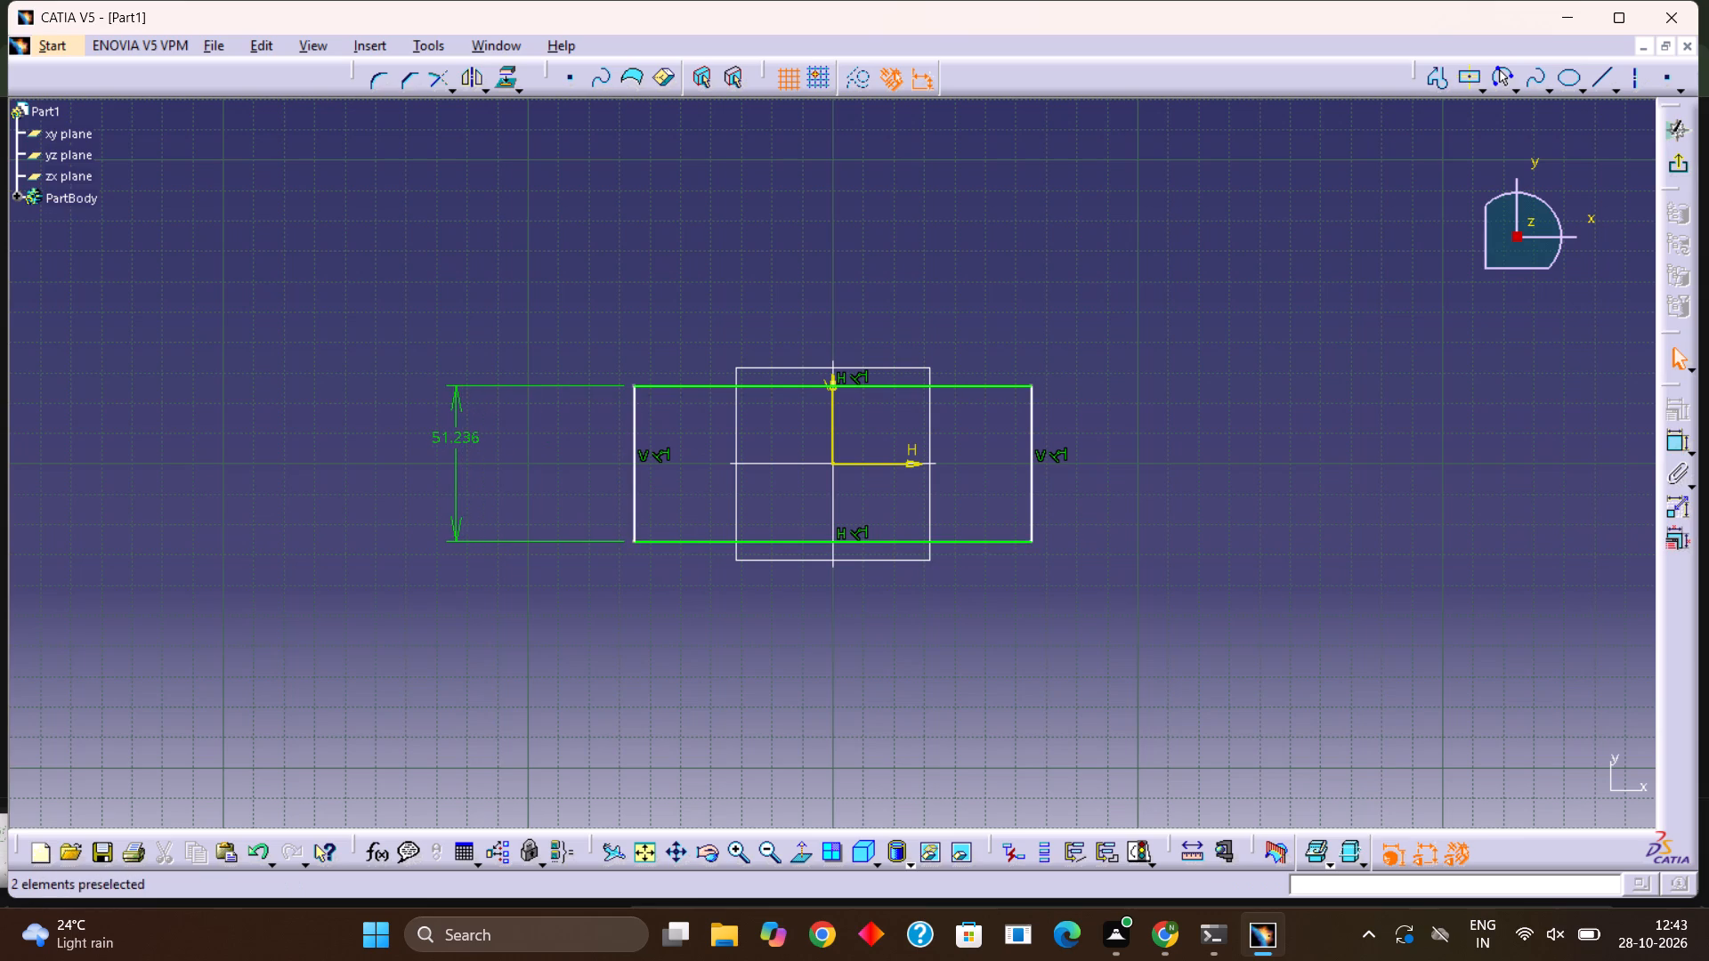
{"action": "double_click", "coordinate": [449, 432]}
{"action": "key", "text": "BackSpace"}
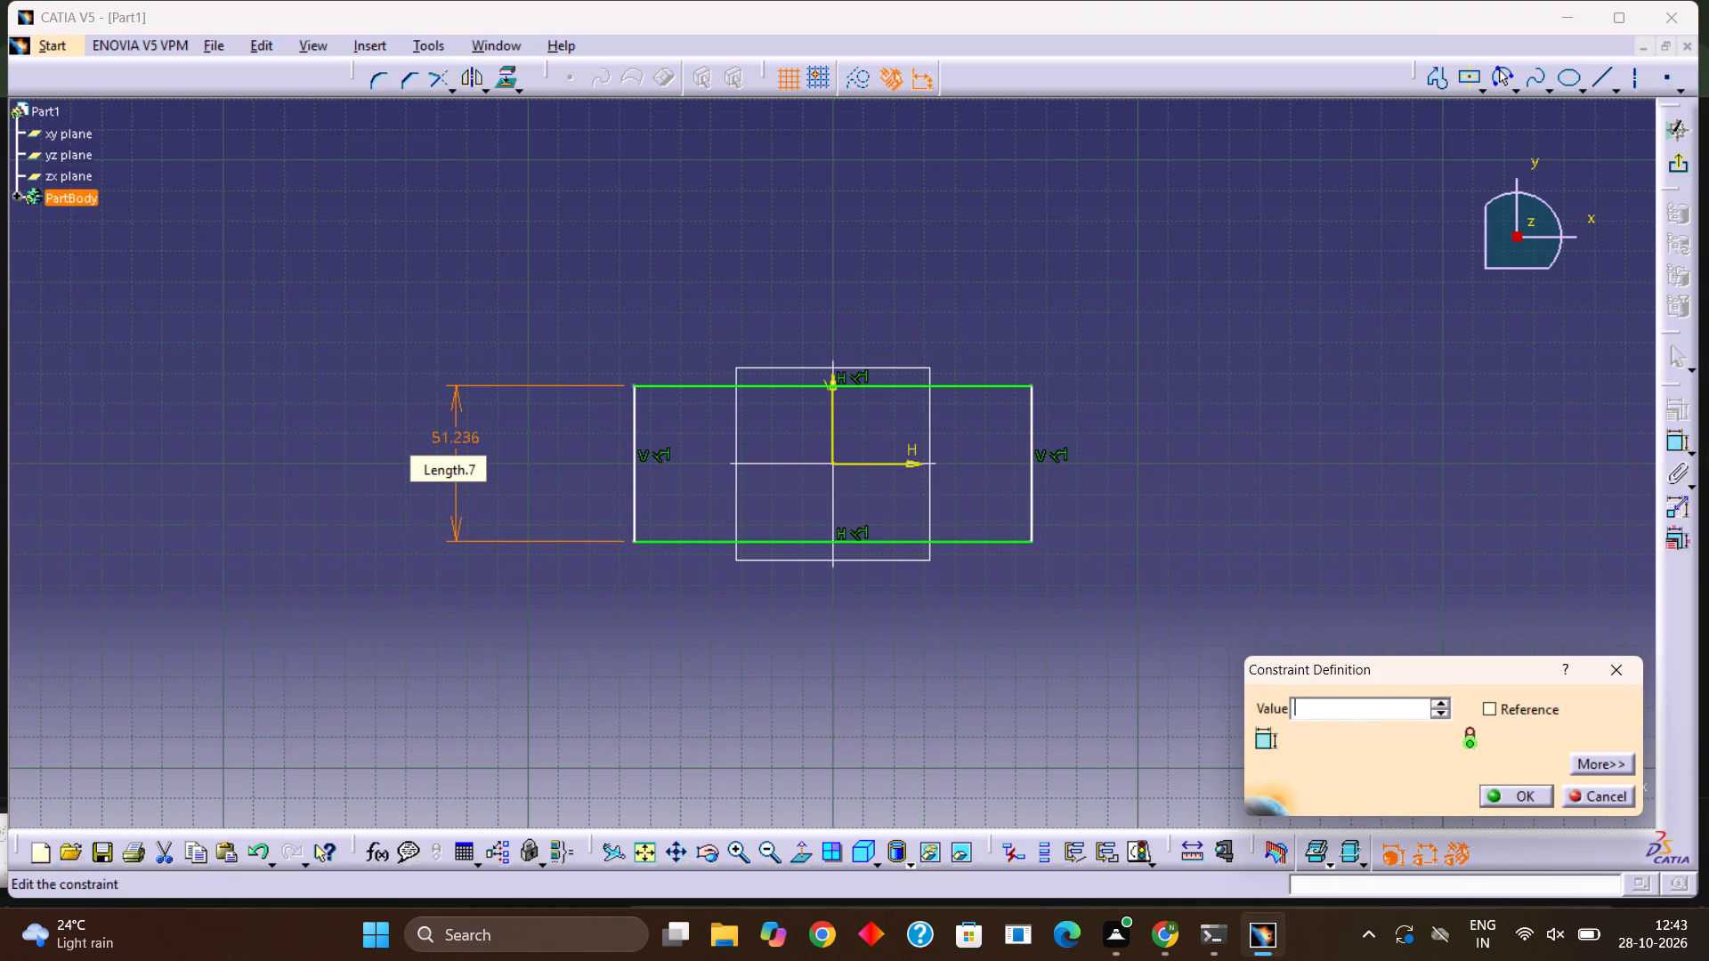
{"action": "type", "text": "60"}
{"action": "key", "text": "Return"}
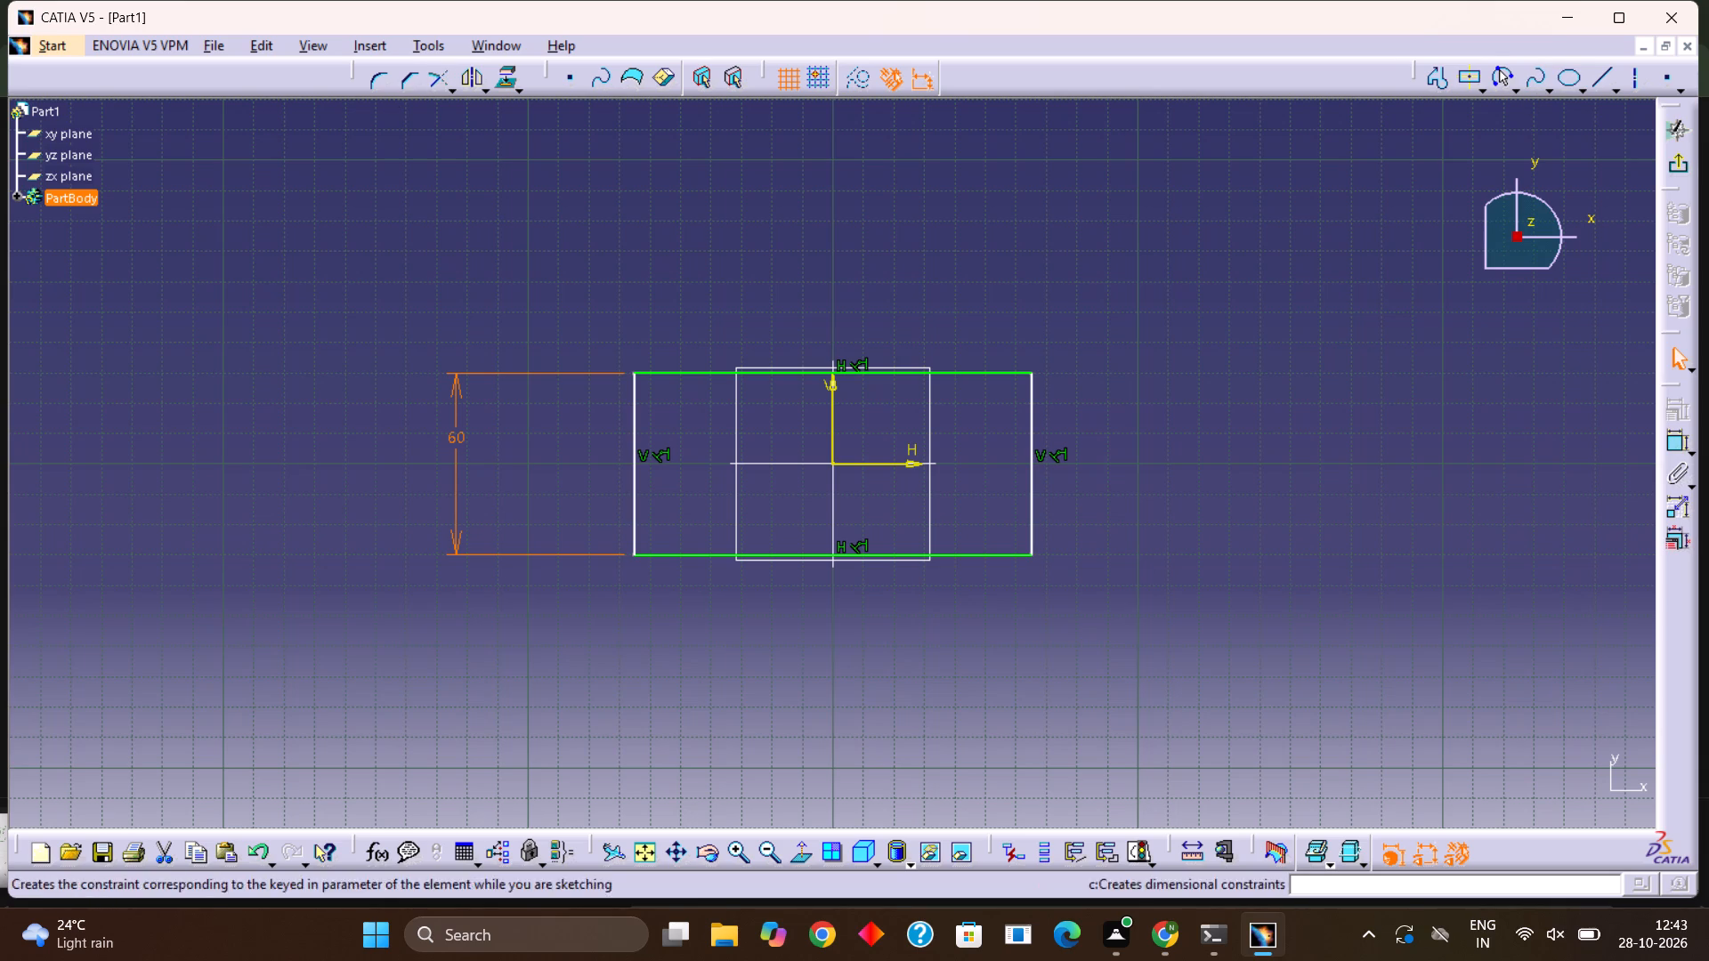
Draw a vertical axis line about 97 mm long across the rectangle, about 38 mm to the right of the origin.
{"action": "left_click", "coordinate": [1639, 81]}
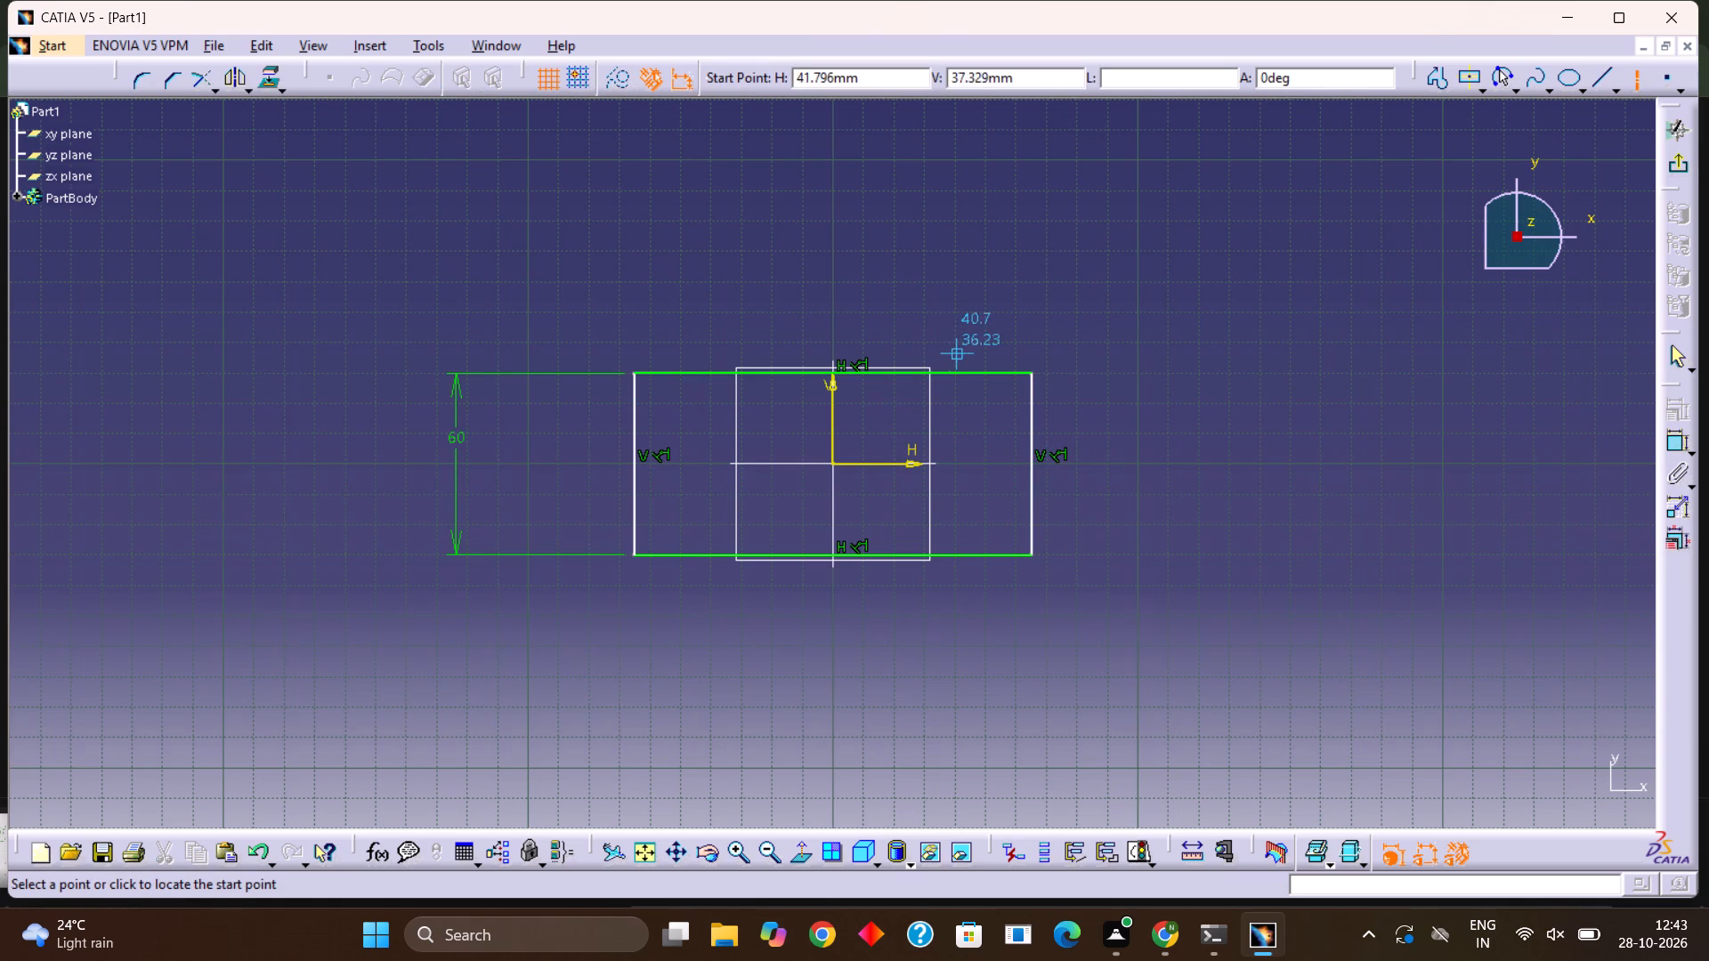
{"action": "left_click", "coordinate": [949, 325]}
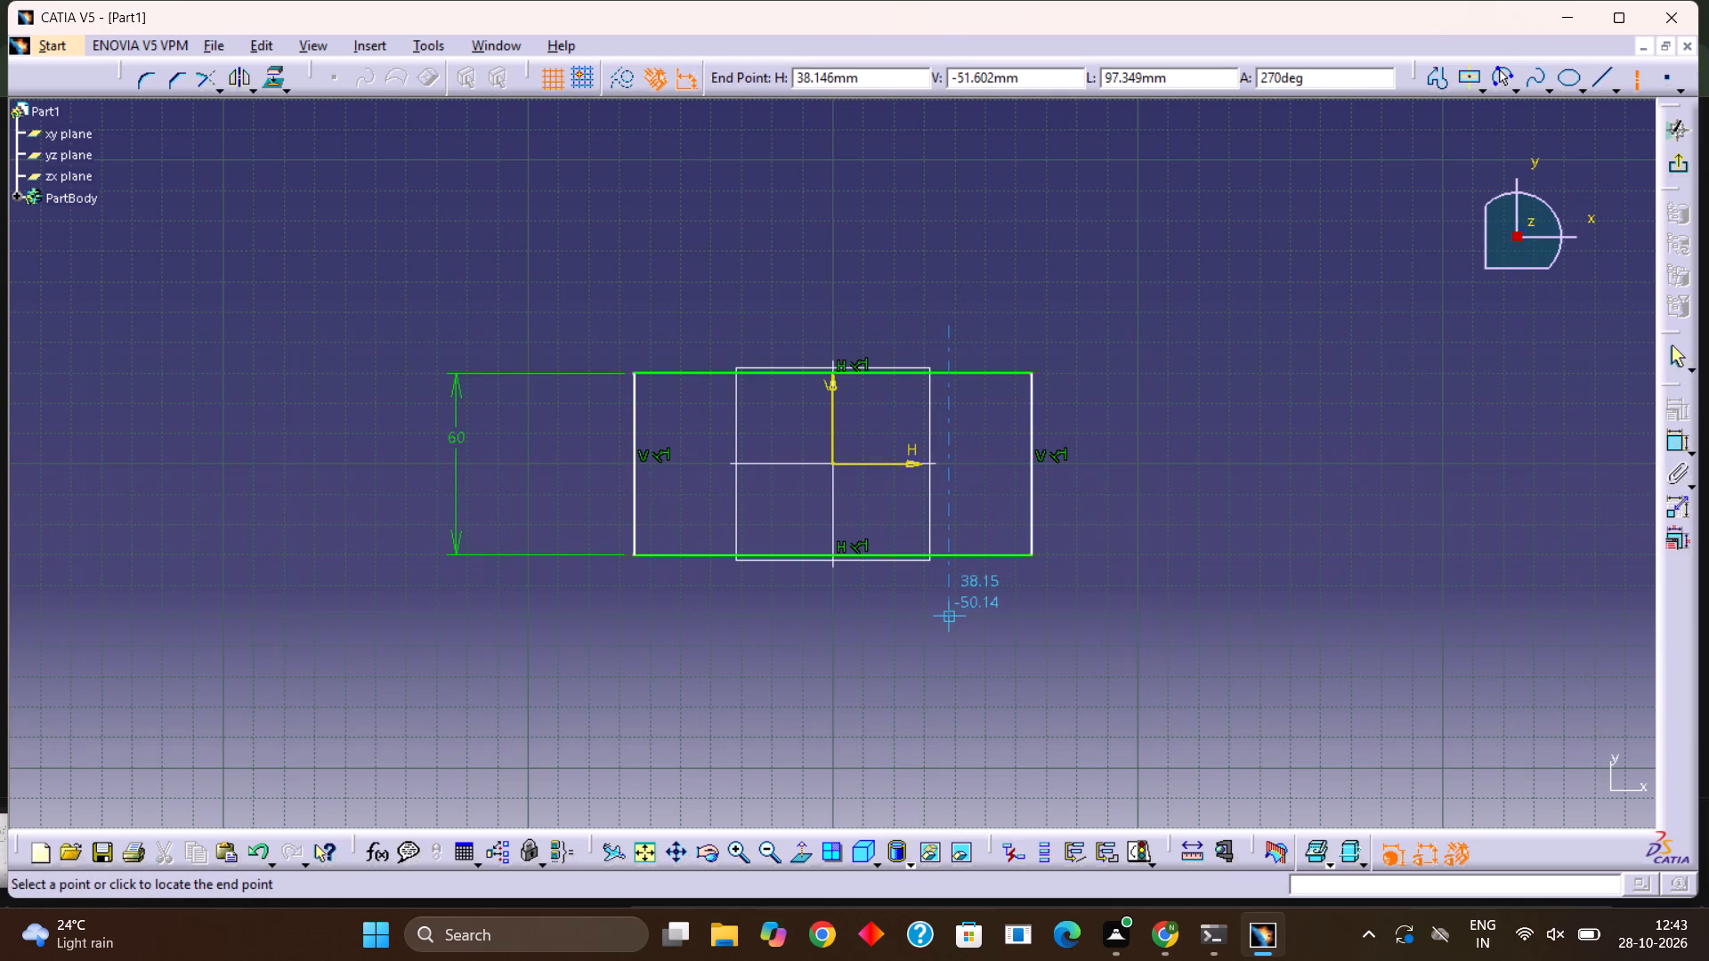
{"action": "left_click", "coordinate": [952, 623]}
{"action": "left_click", "coordinate": [1678, 413]}
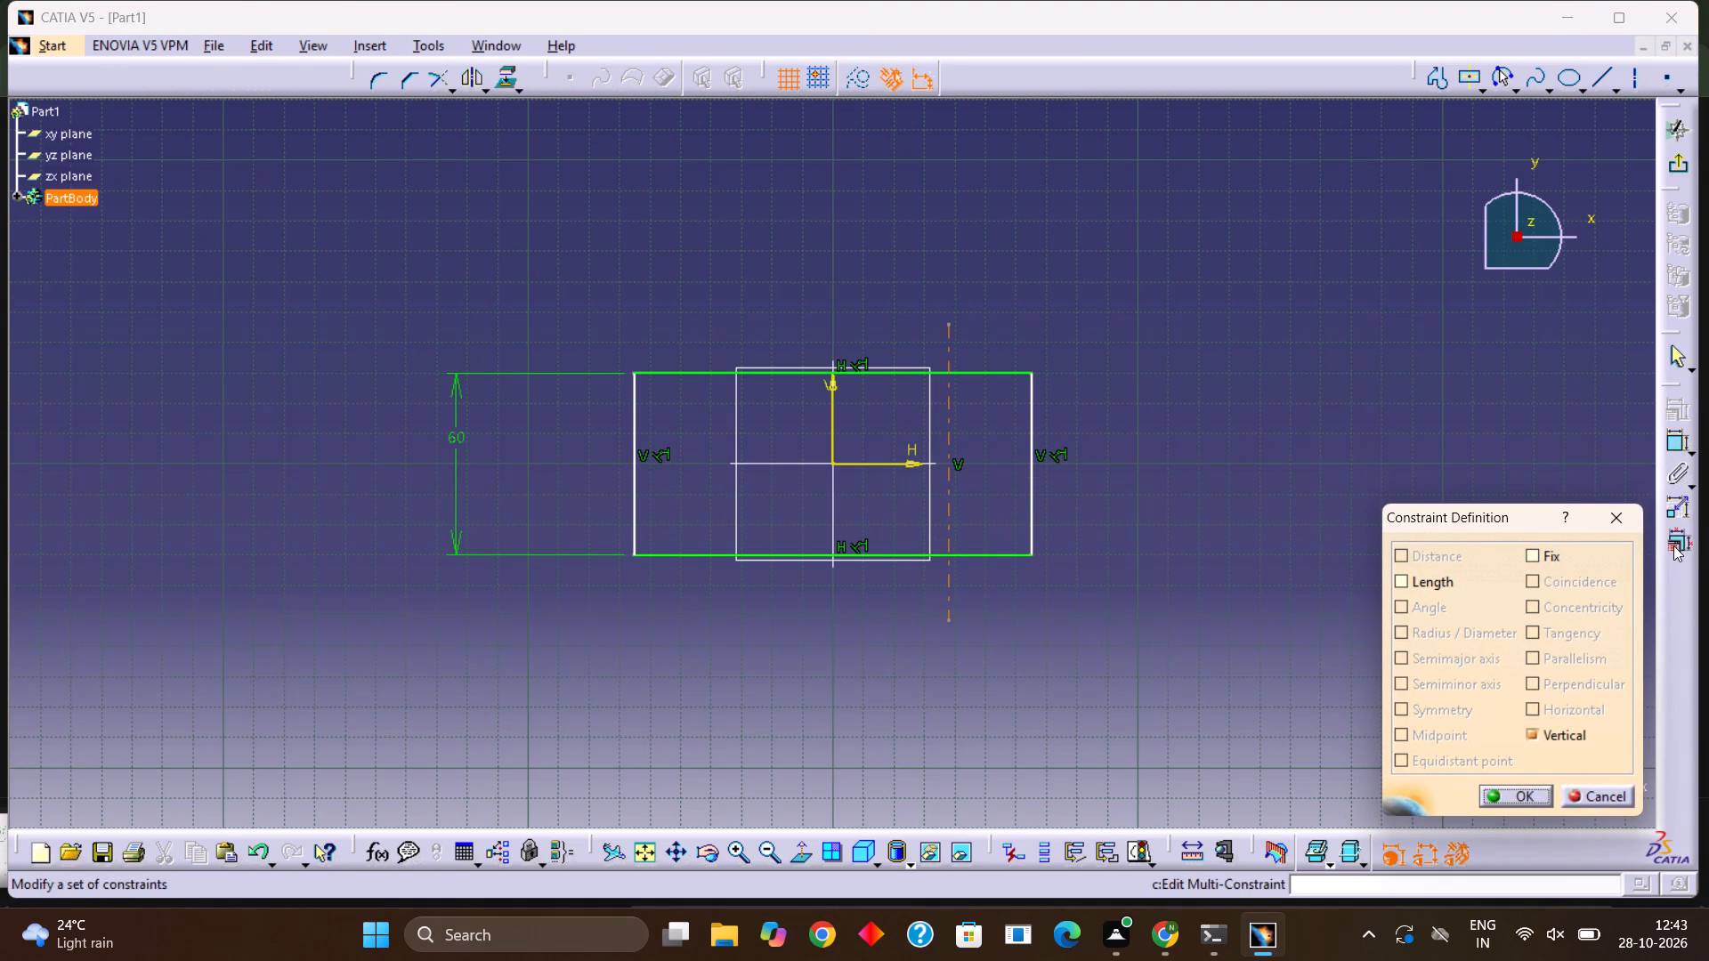
{"action": "left_click", "coordinate": [1608, 521]}
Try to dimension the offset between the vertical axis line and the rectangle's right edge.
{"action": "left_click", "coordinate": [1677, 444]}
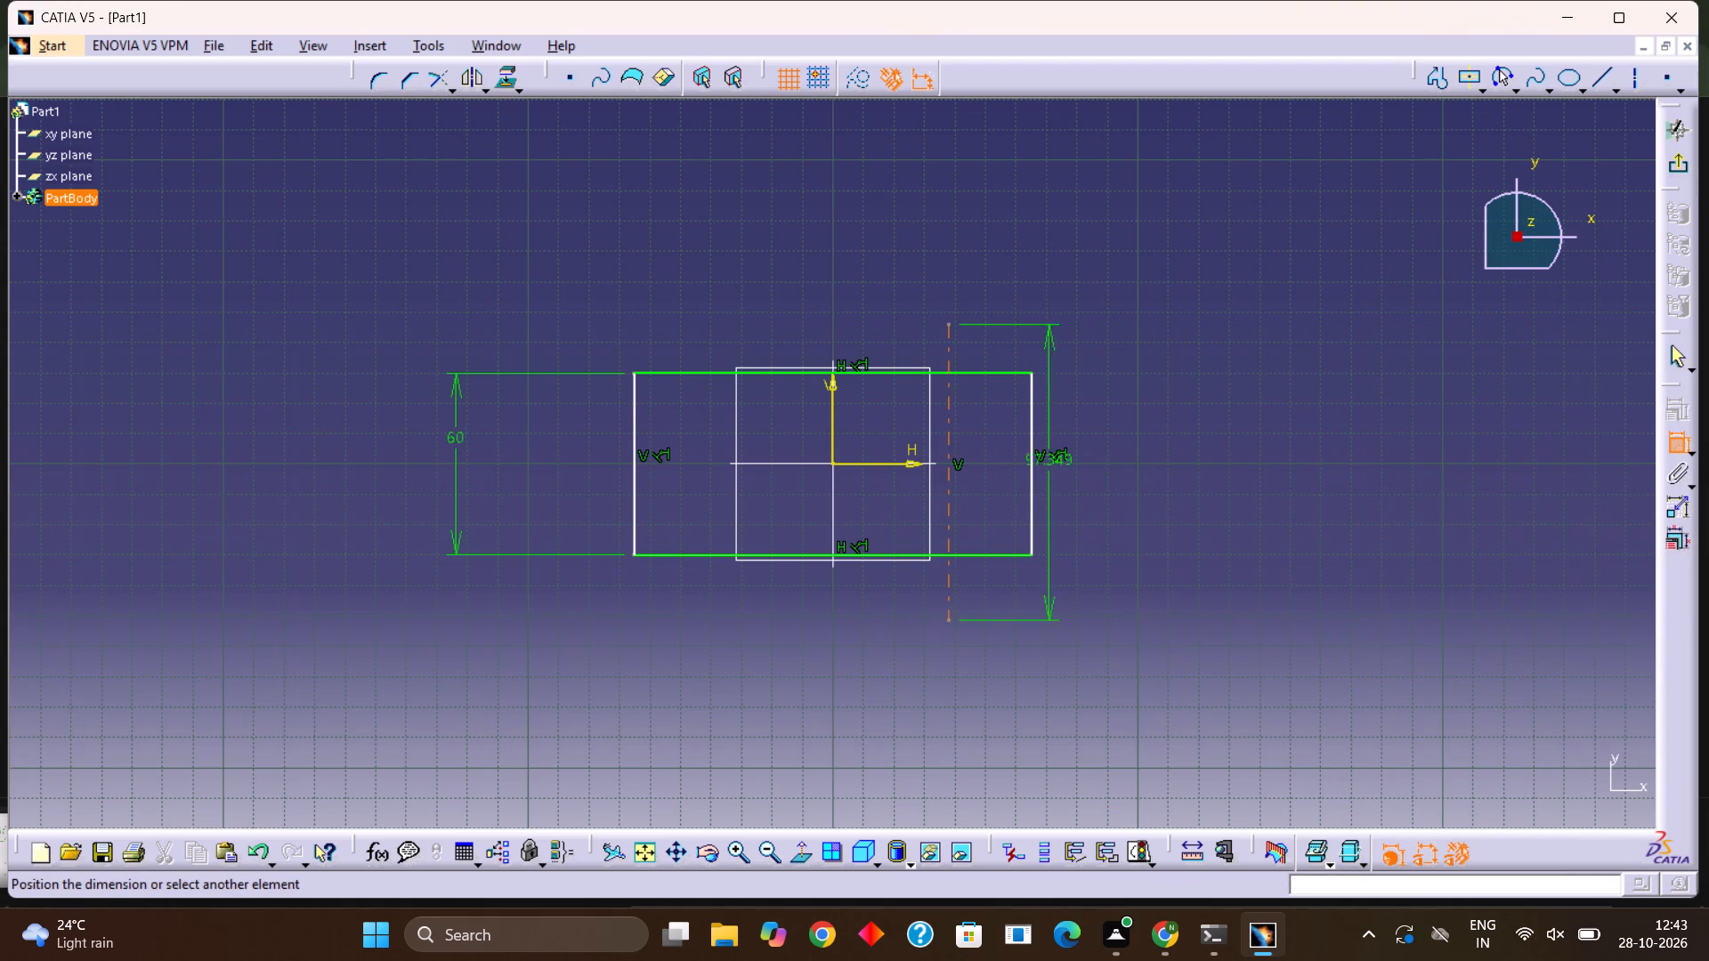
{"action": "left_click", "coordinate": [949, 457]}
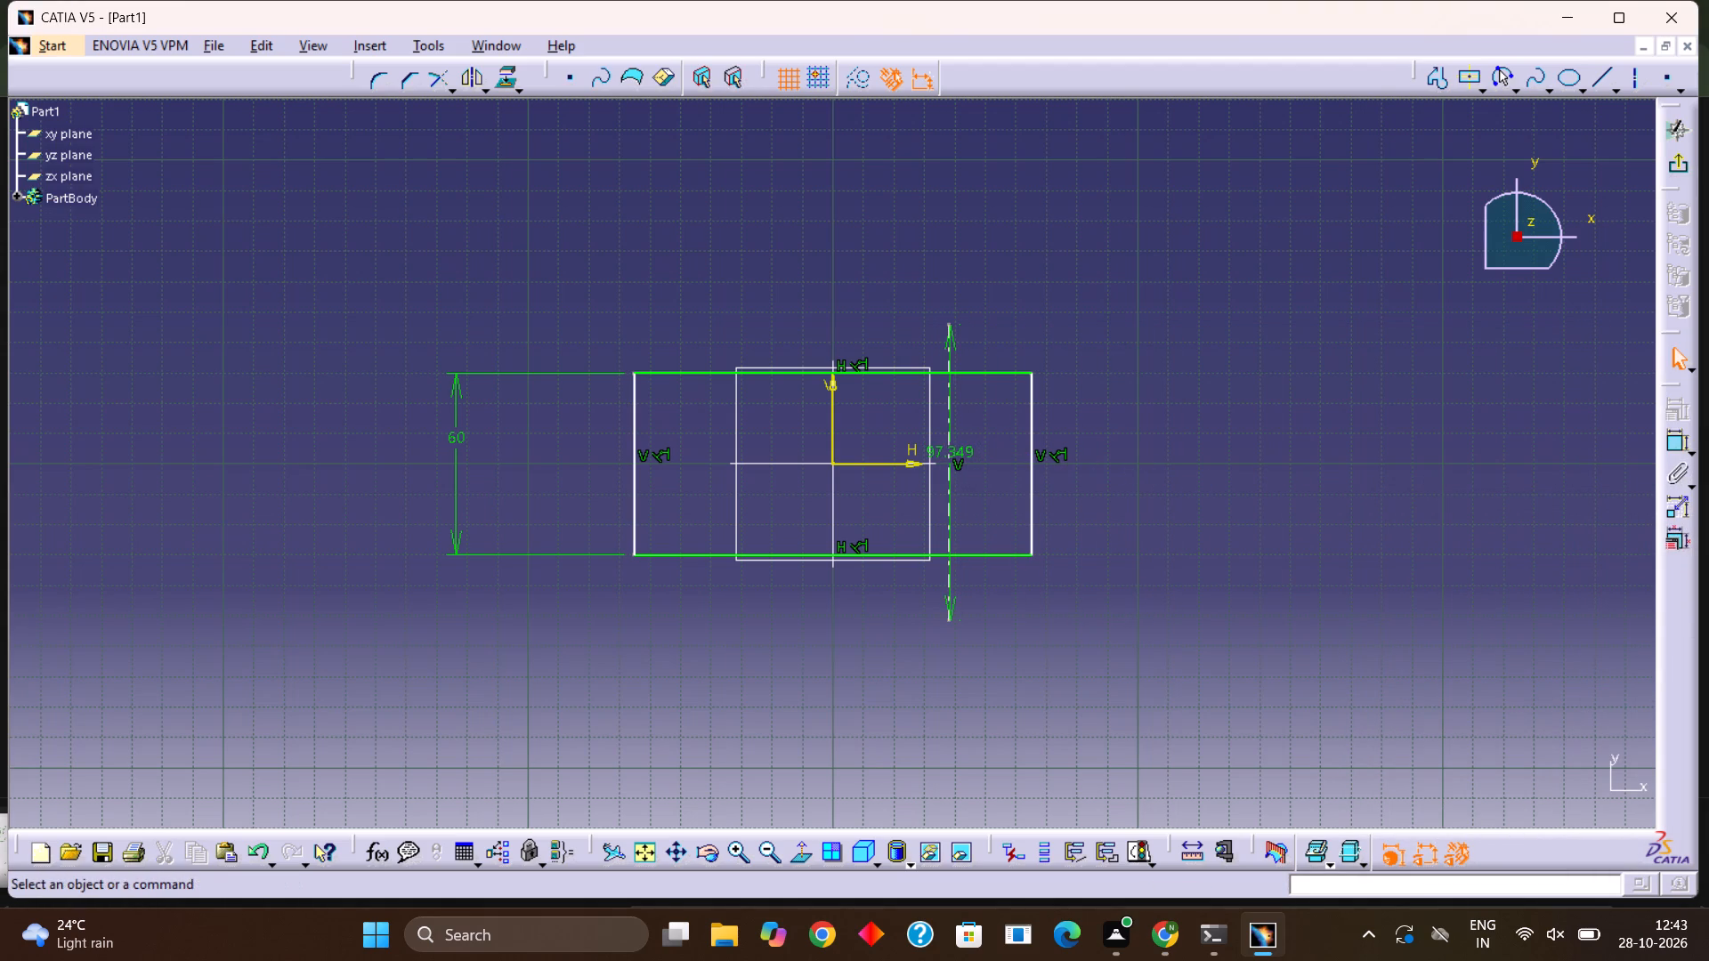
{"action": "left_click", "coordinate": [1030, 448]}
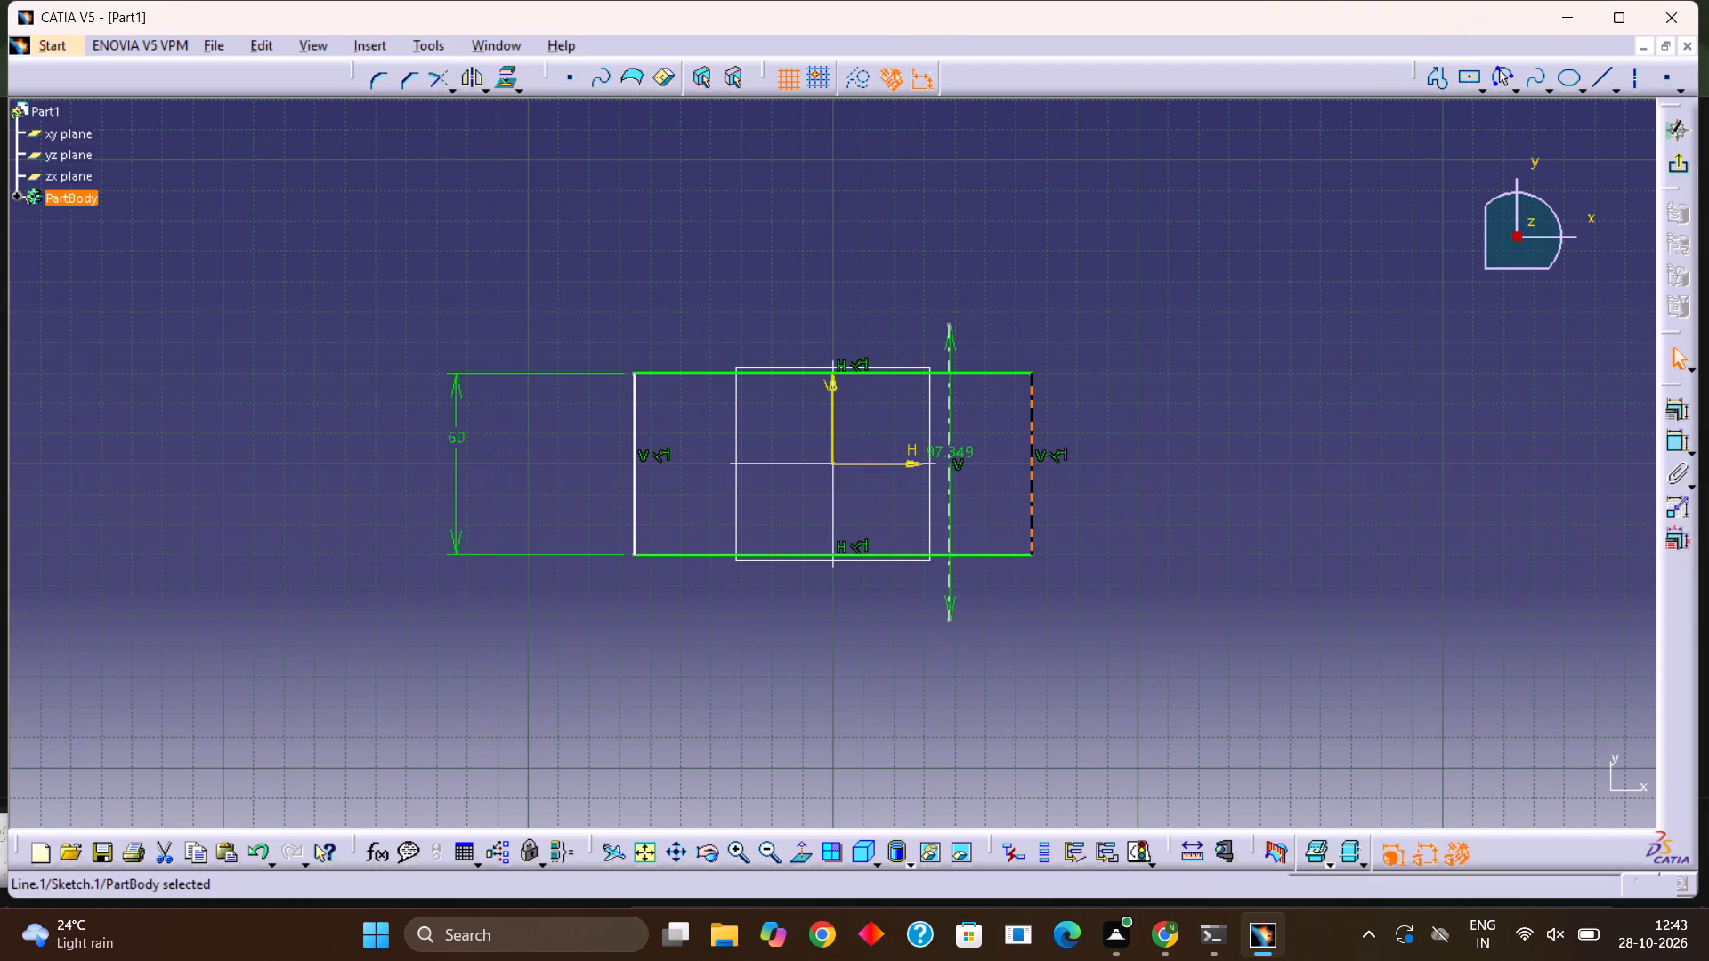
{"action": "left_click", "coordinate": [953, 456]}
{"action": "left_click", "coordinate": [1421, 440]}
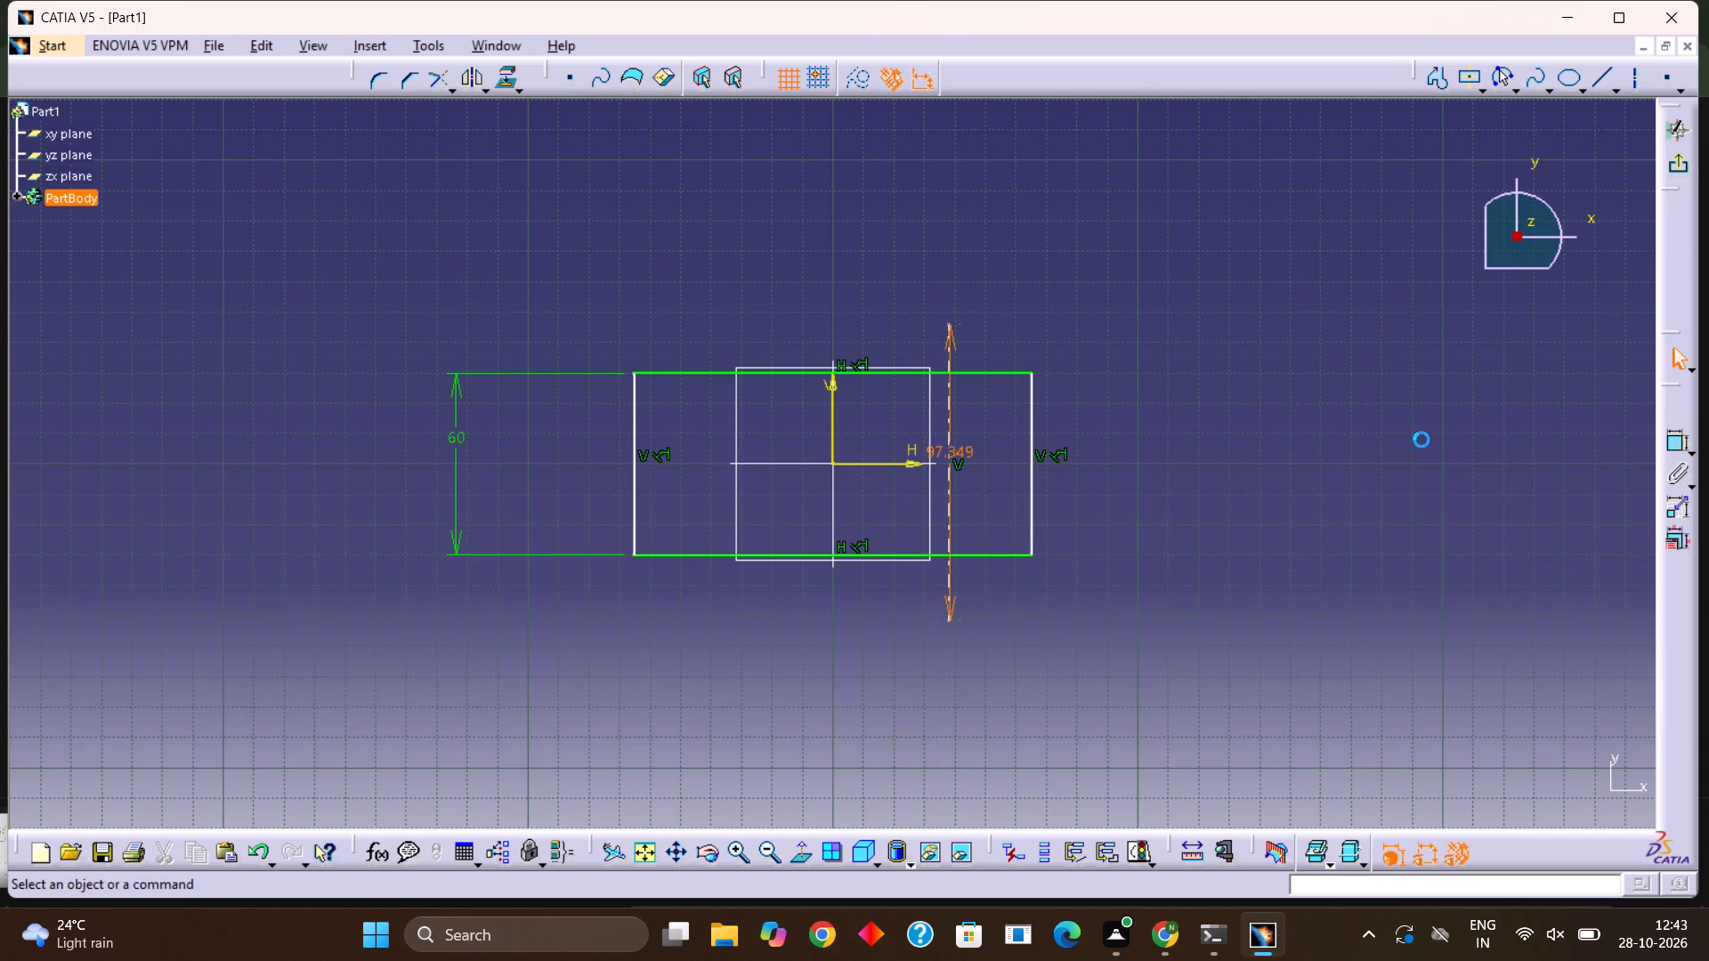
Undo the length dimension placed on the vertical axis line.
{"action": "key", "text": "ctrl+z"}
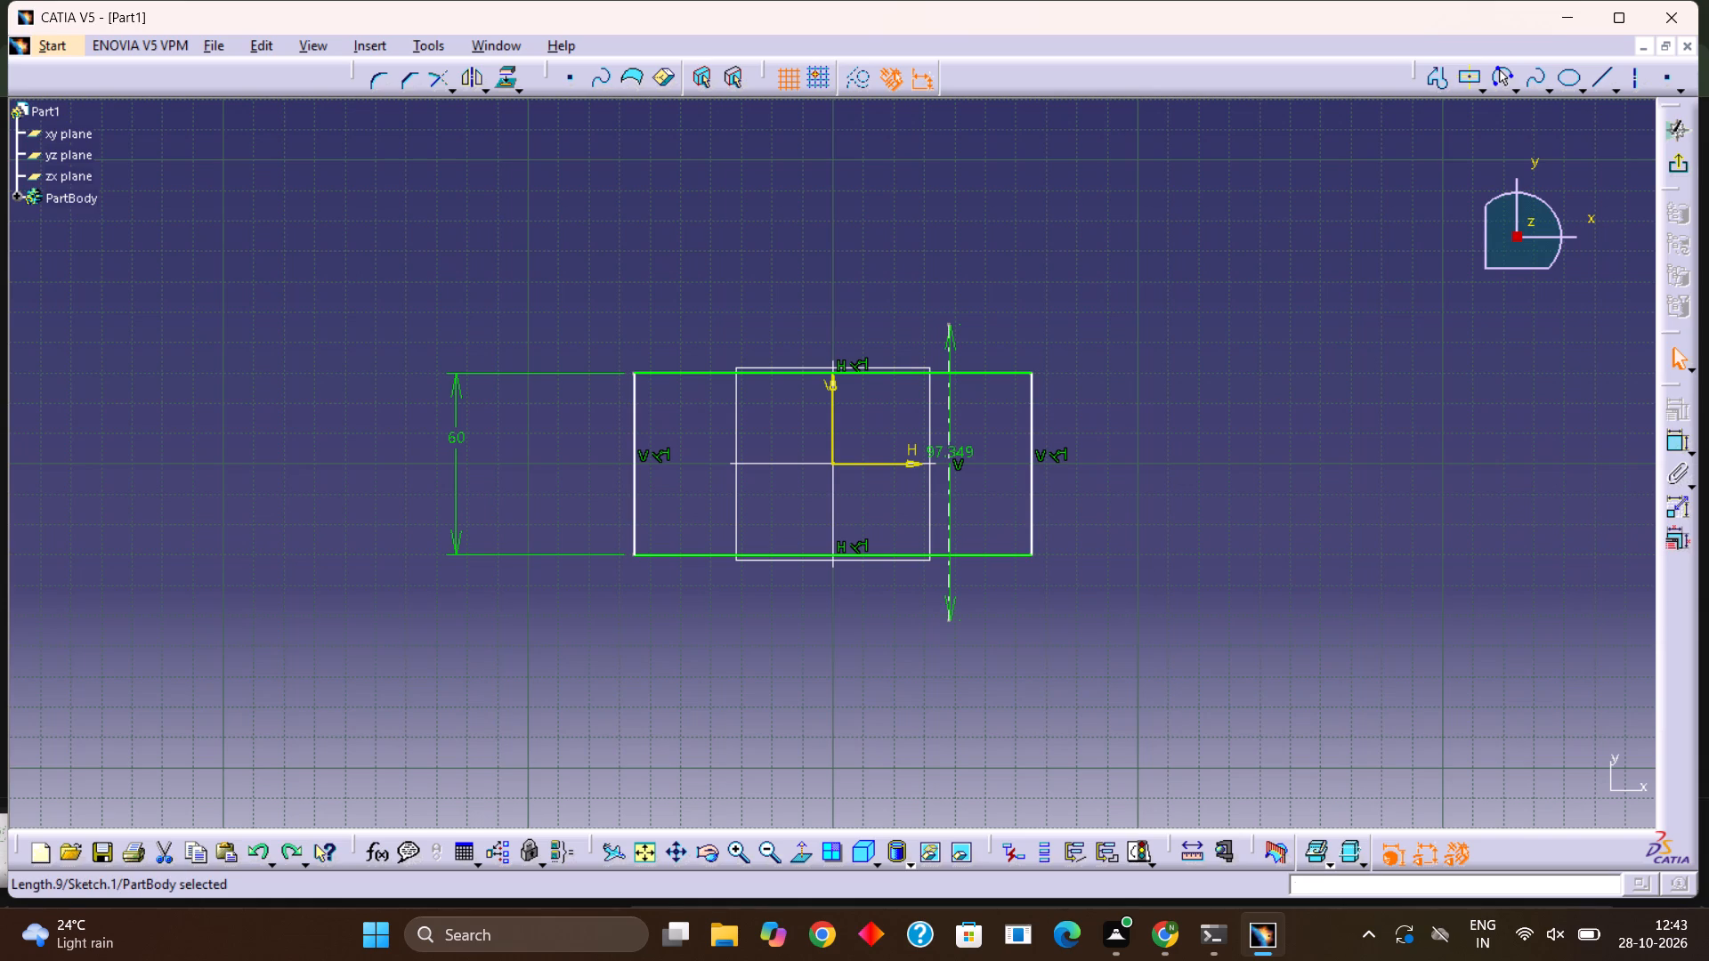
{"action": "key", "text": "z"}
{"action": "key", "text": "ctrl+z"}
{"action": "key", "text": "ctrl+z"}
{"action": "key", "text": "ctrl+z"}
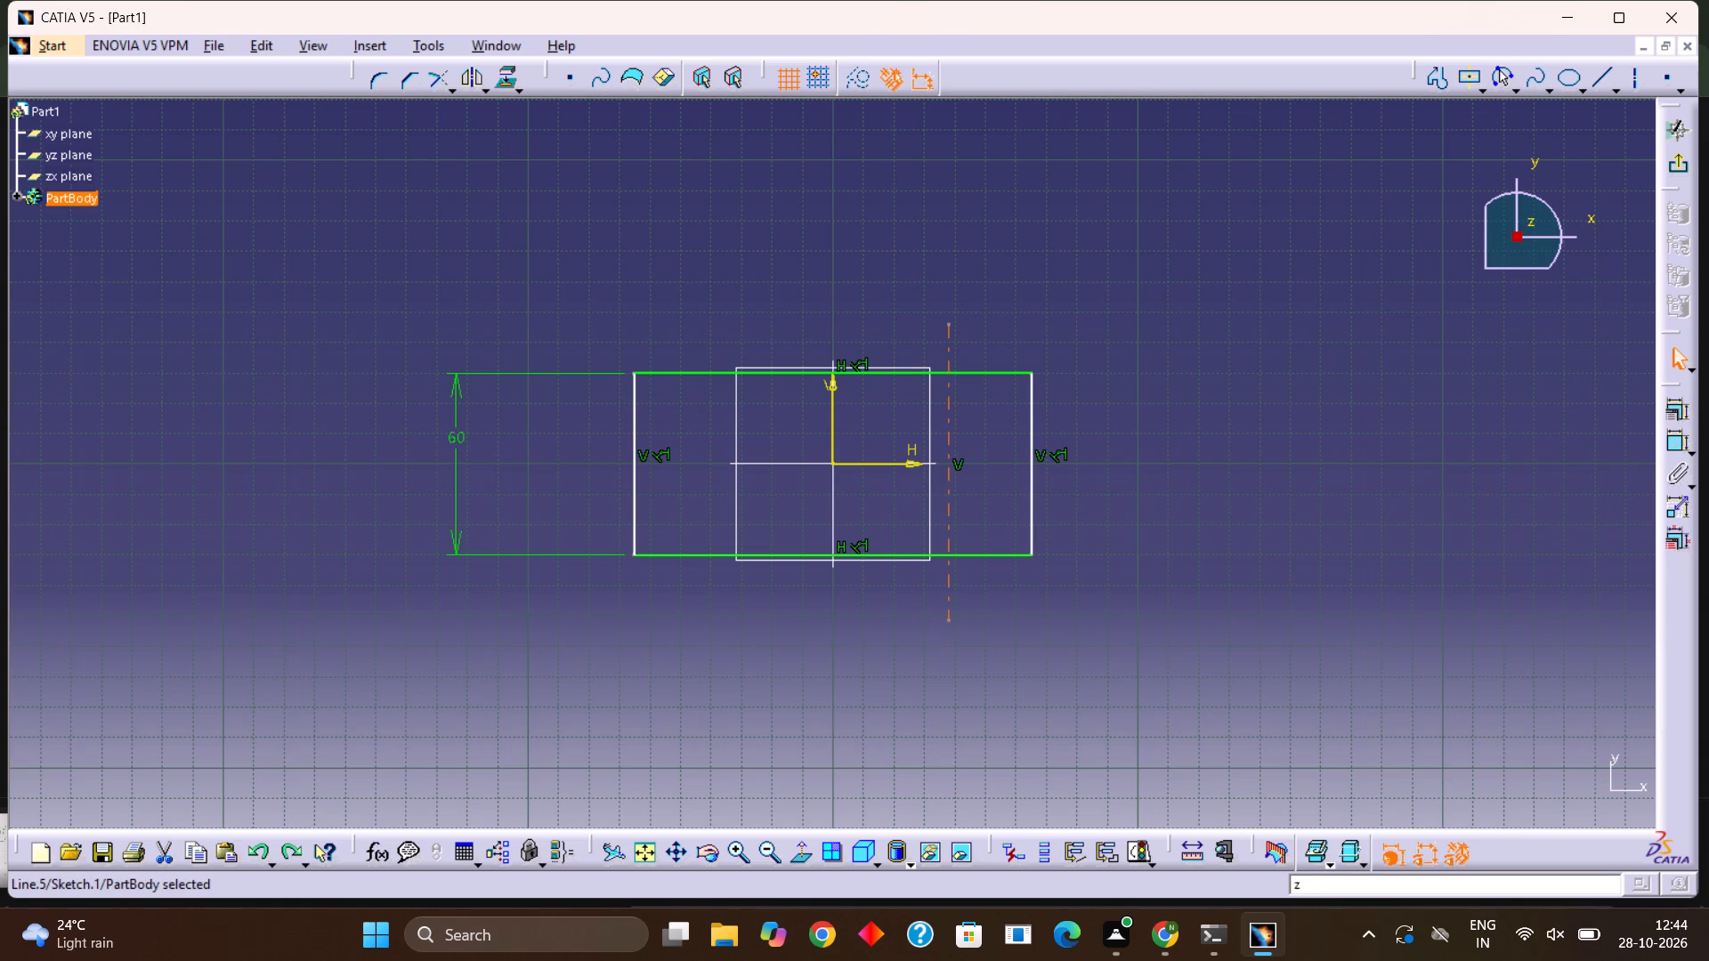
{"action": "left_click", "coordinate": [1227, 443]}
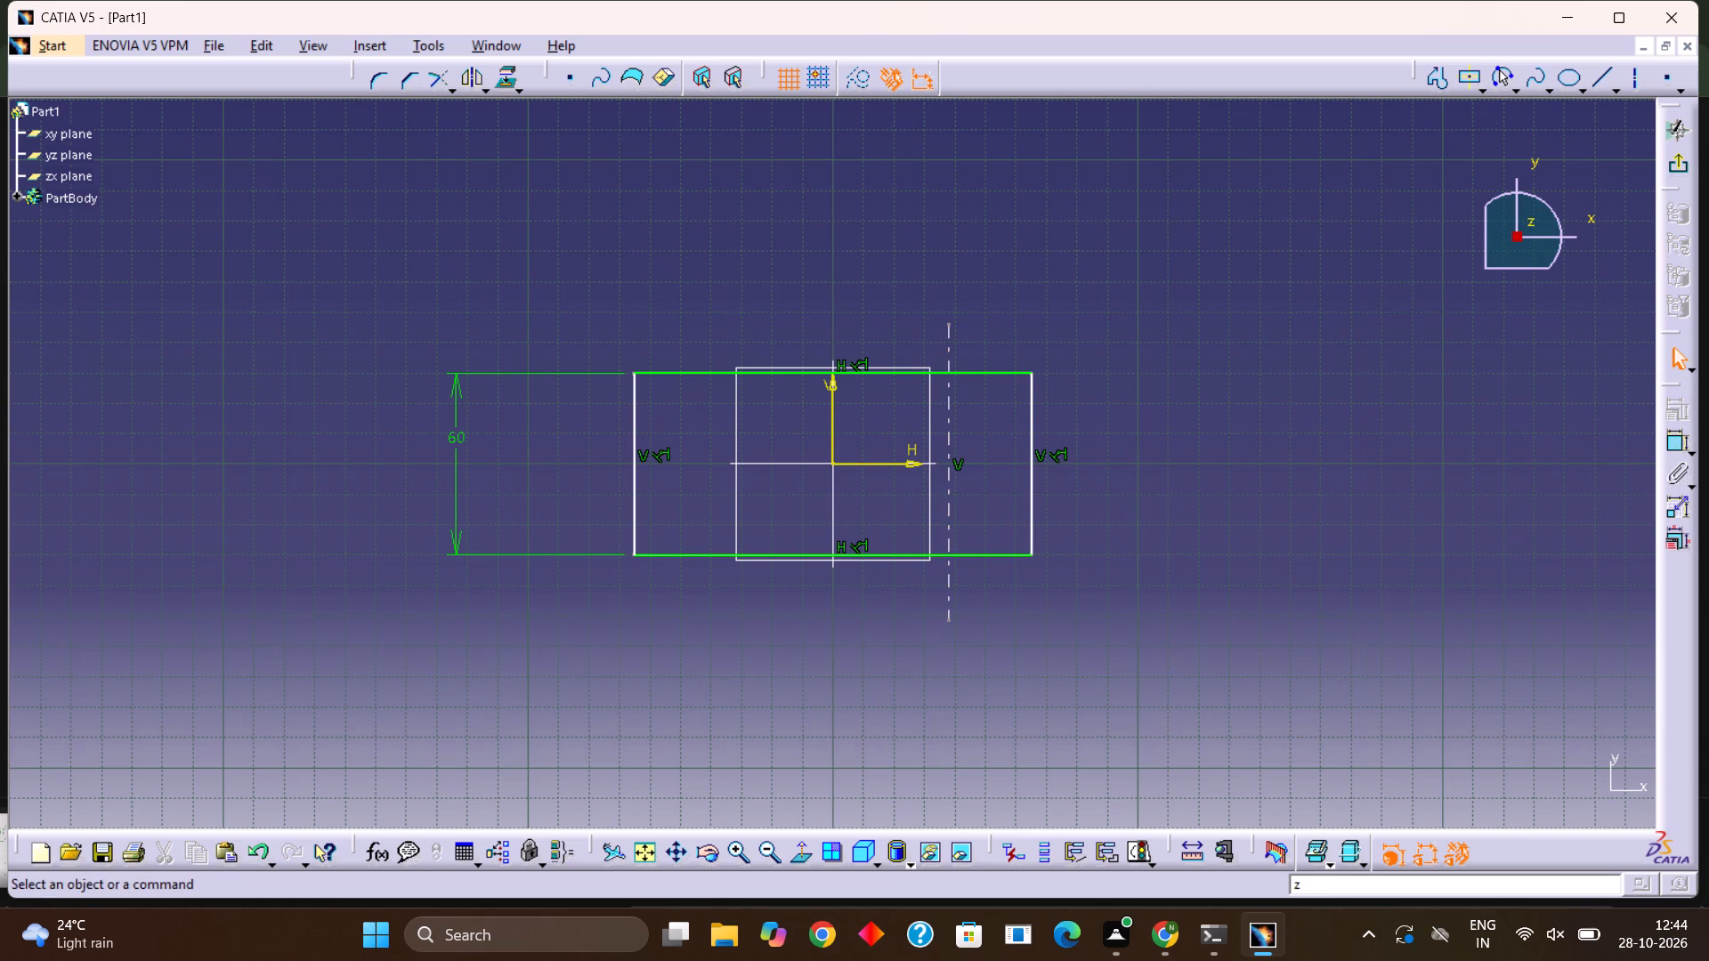
Dimension the distance between the vertical axis line and the rectangle's right edge and set it to 25 mm.
{"action": "left_click", "coordinate": [1678, 444]}
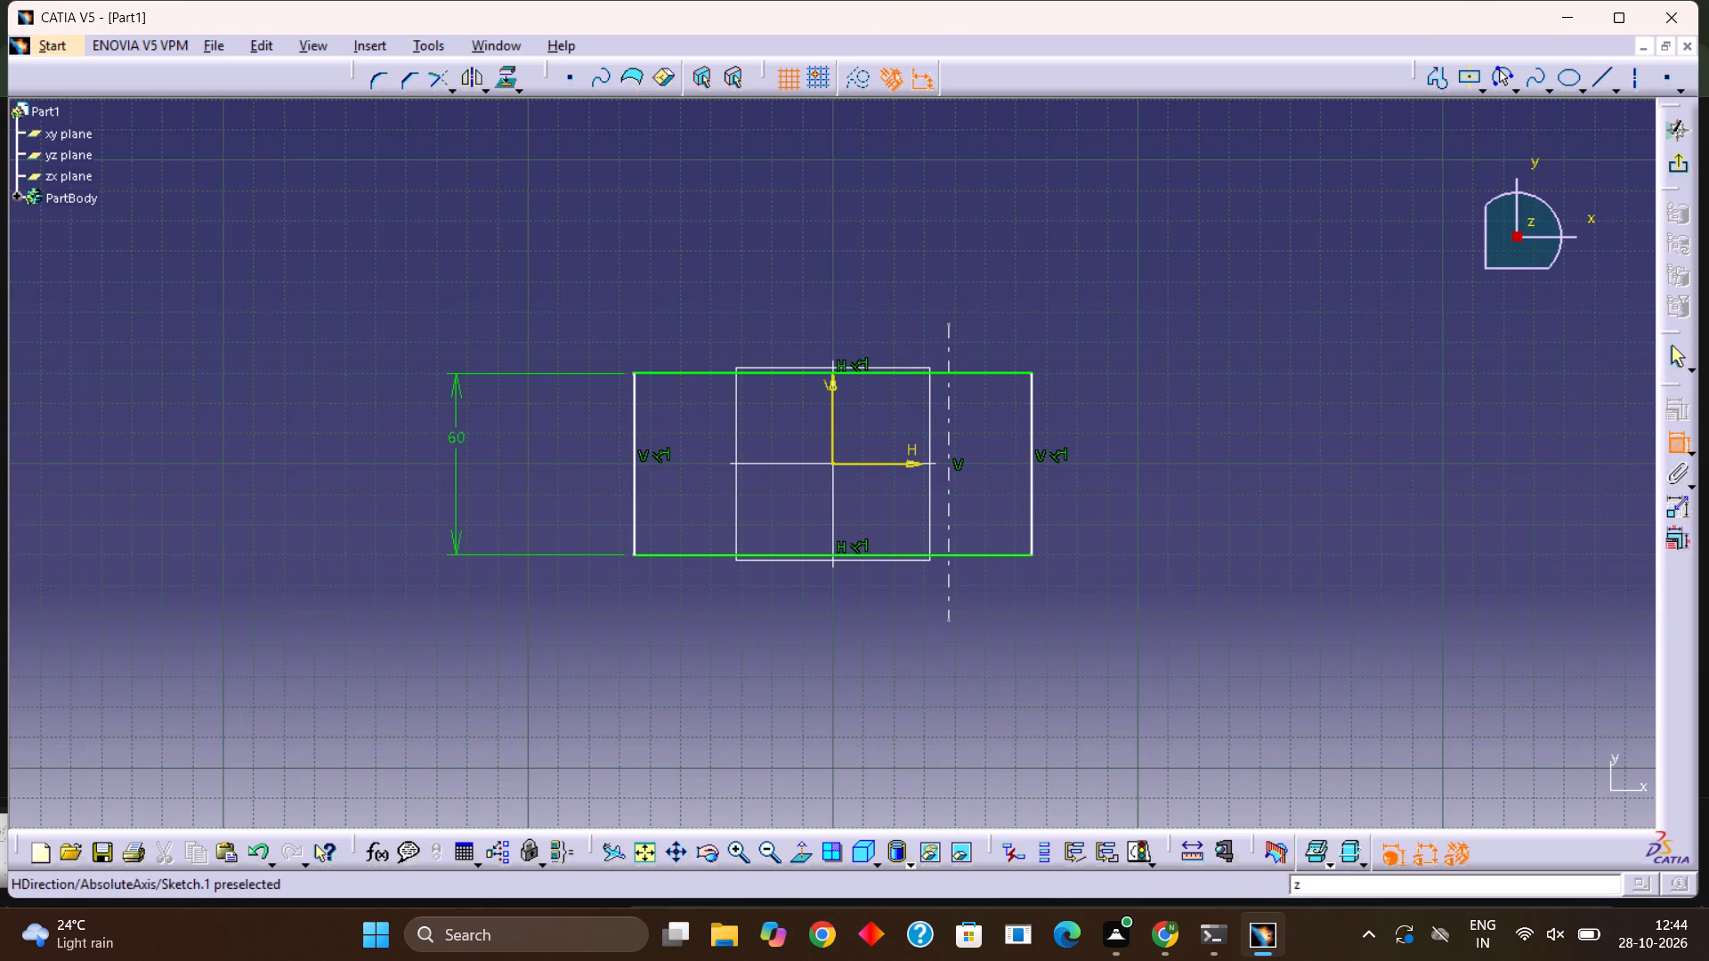
{"action": "left_click", "coordinate": [947, 417]}
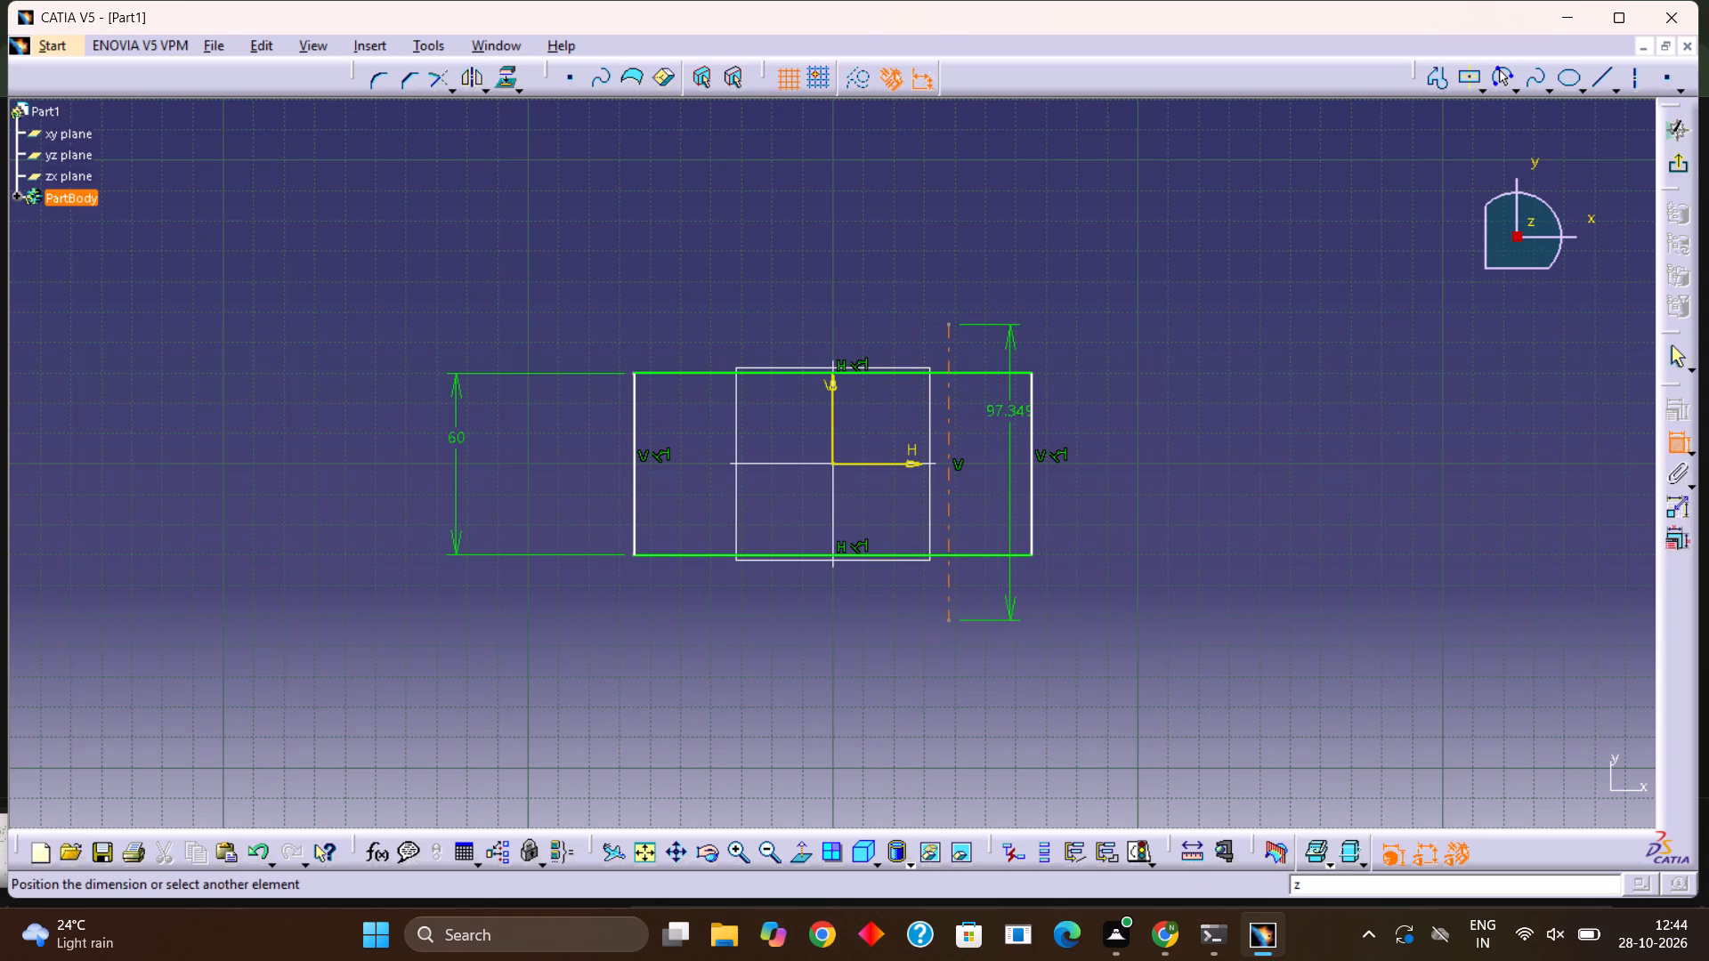
{"action": "left_click", "coordinate": [1028, 424]}
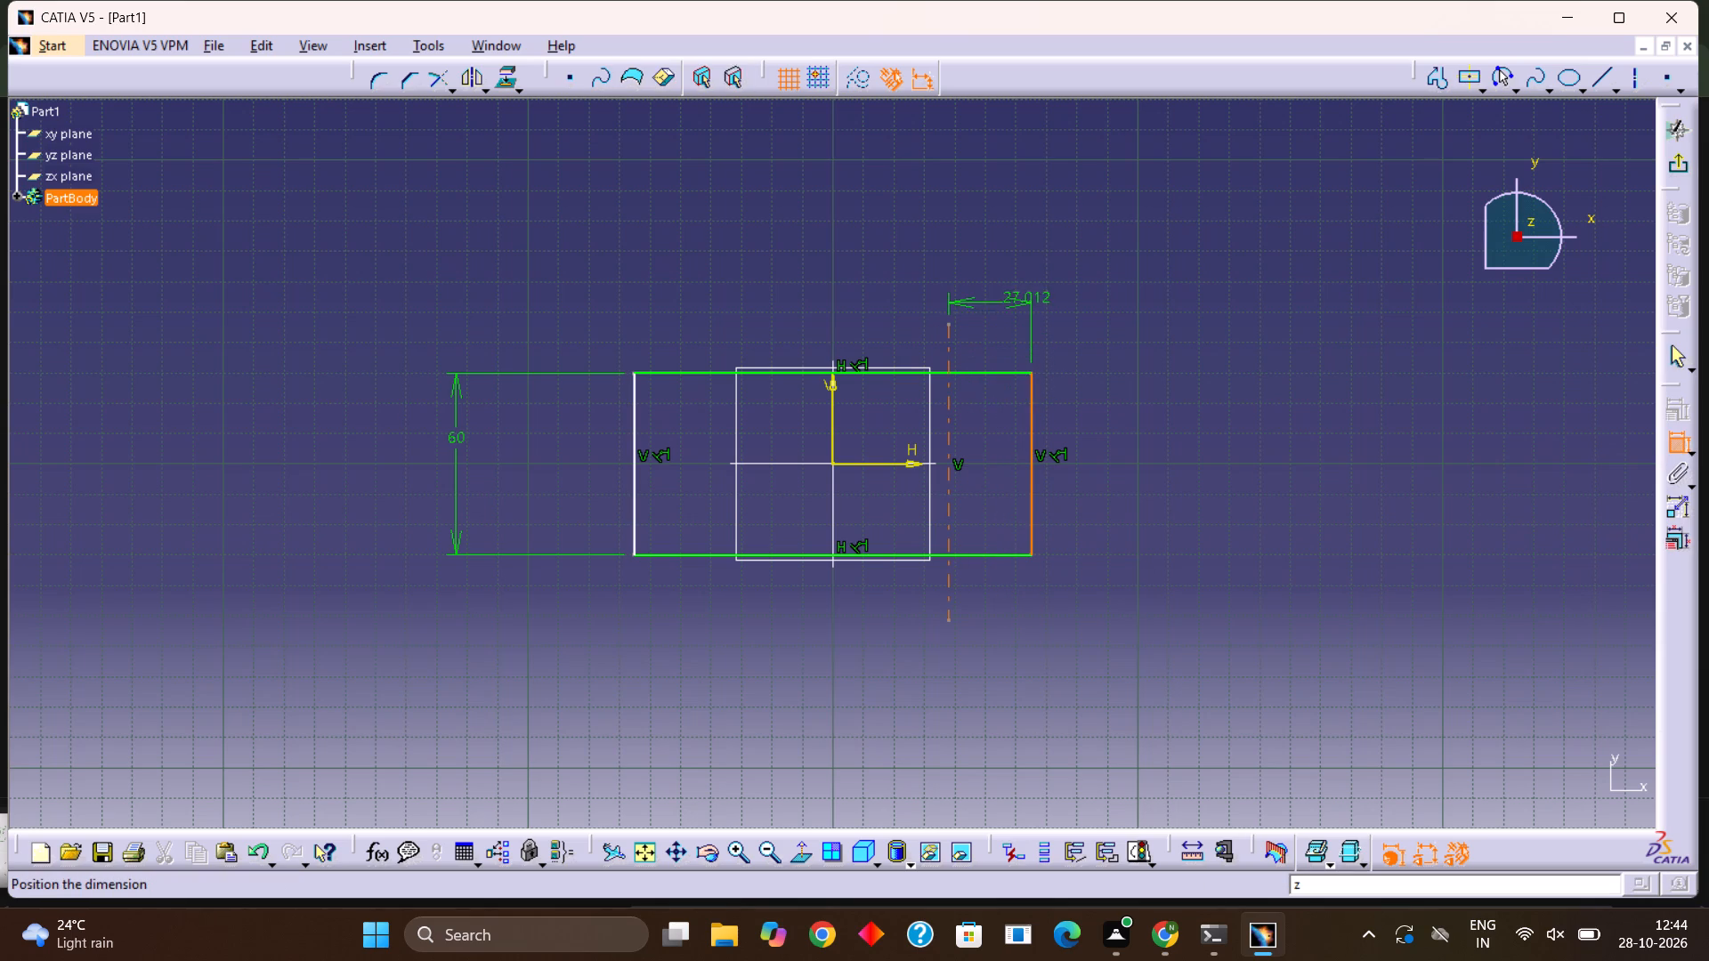
{"action": "double_click", "coordinate": [1040, 247]}
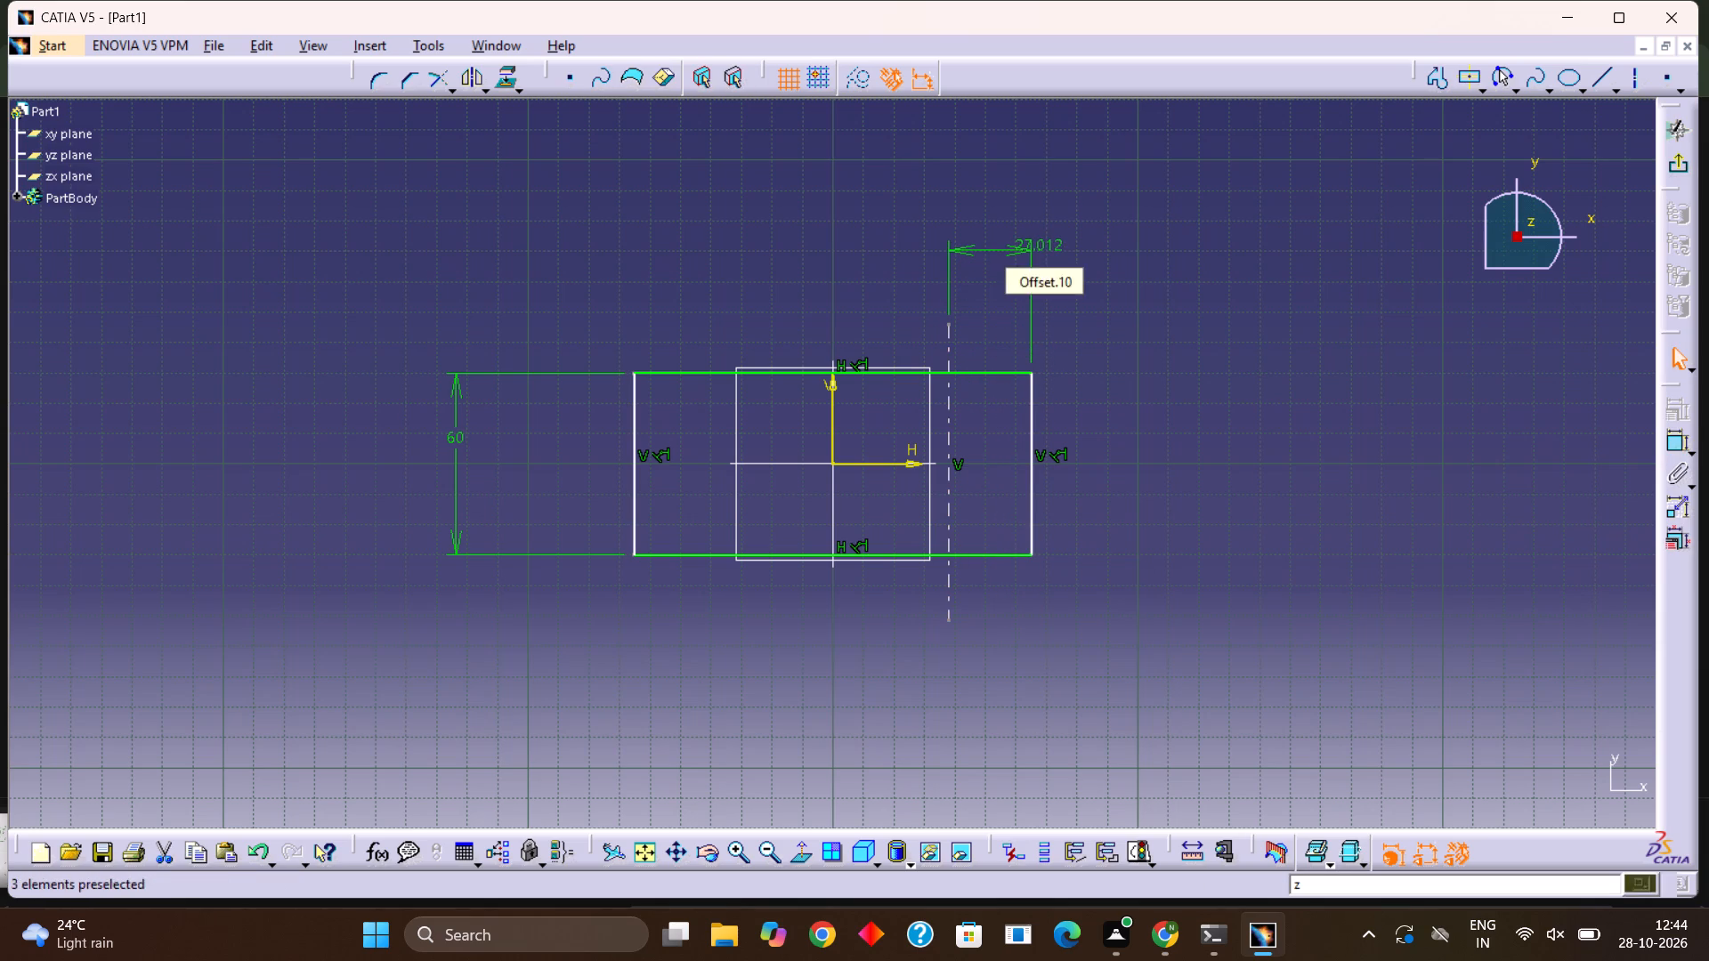
{"action": "double_click", "coordinate": [1042, 240]}
{"action": "key", "text": "BackSpace"}
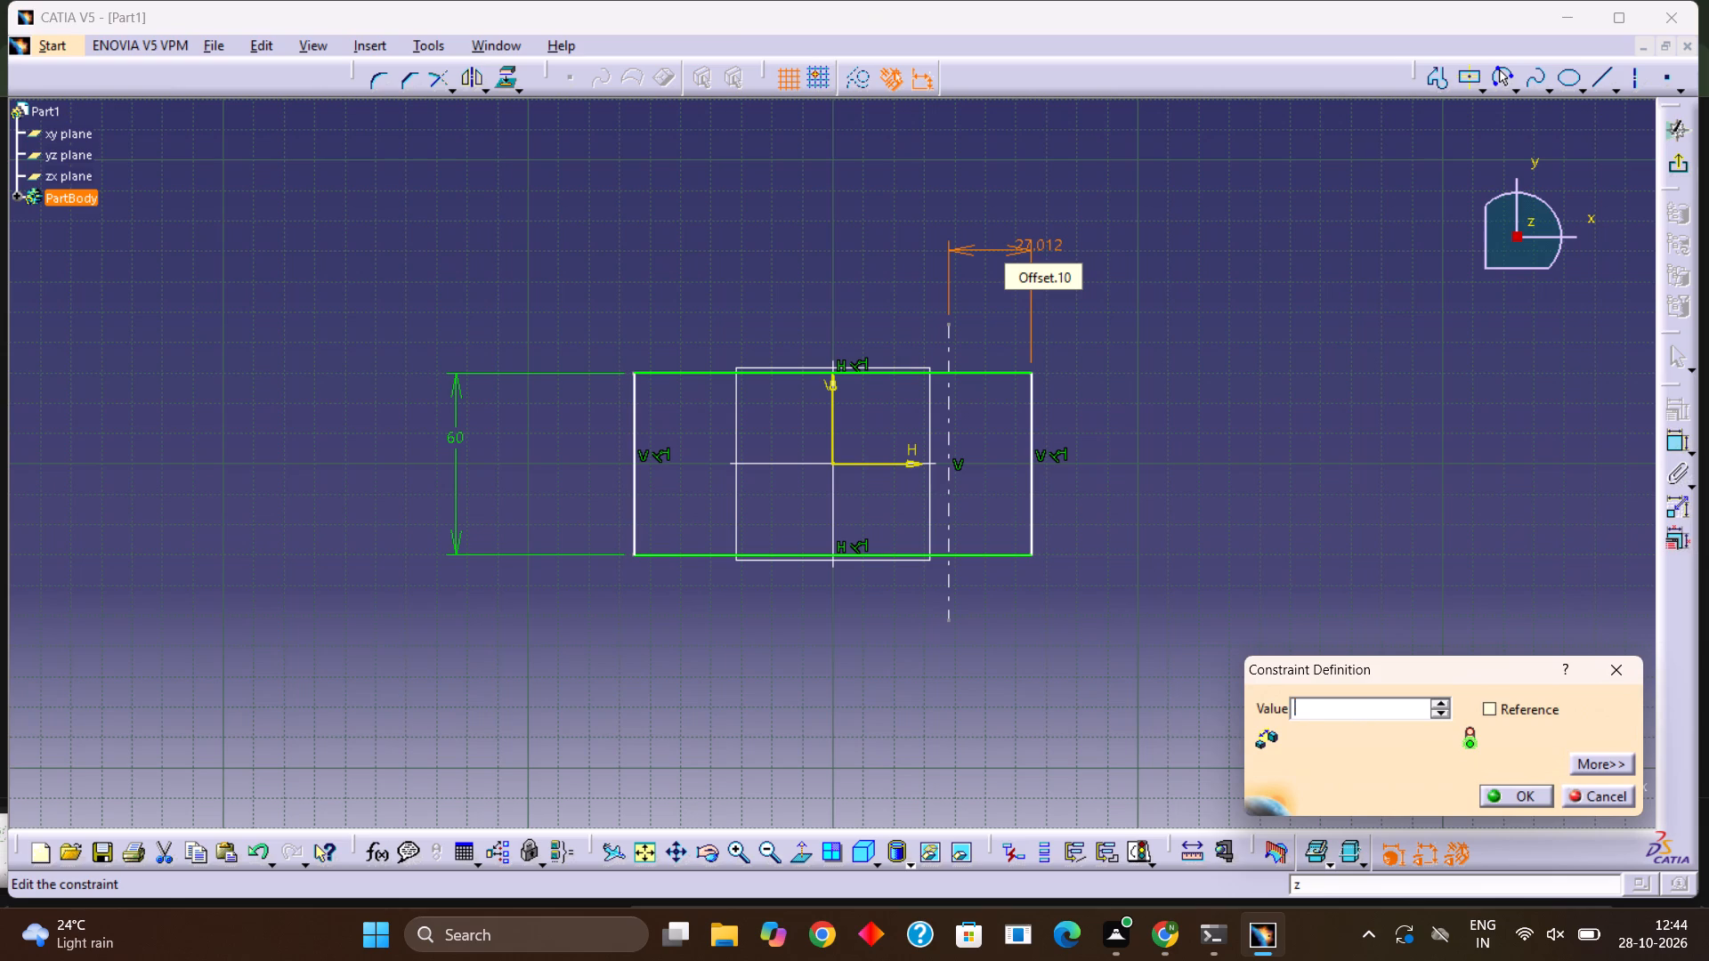
{"action": "type", "text": "25"}
{"action": "key", "text": "Return"}
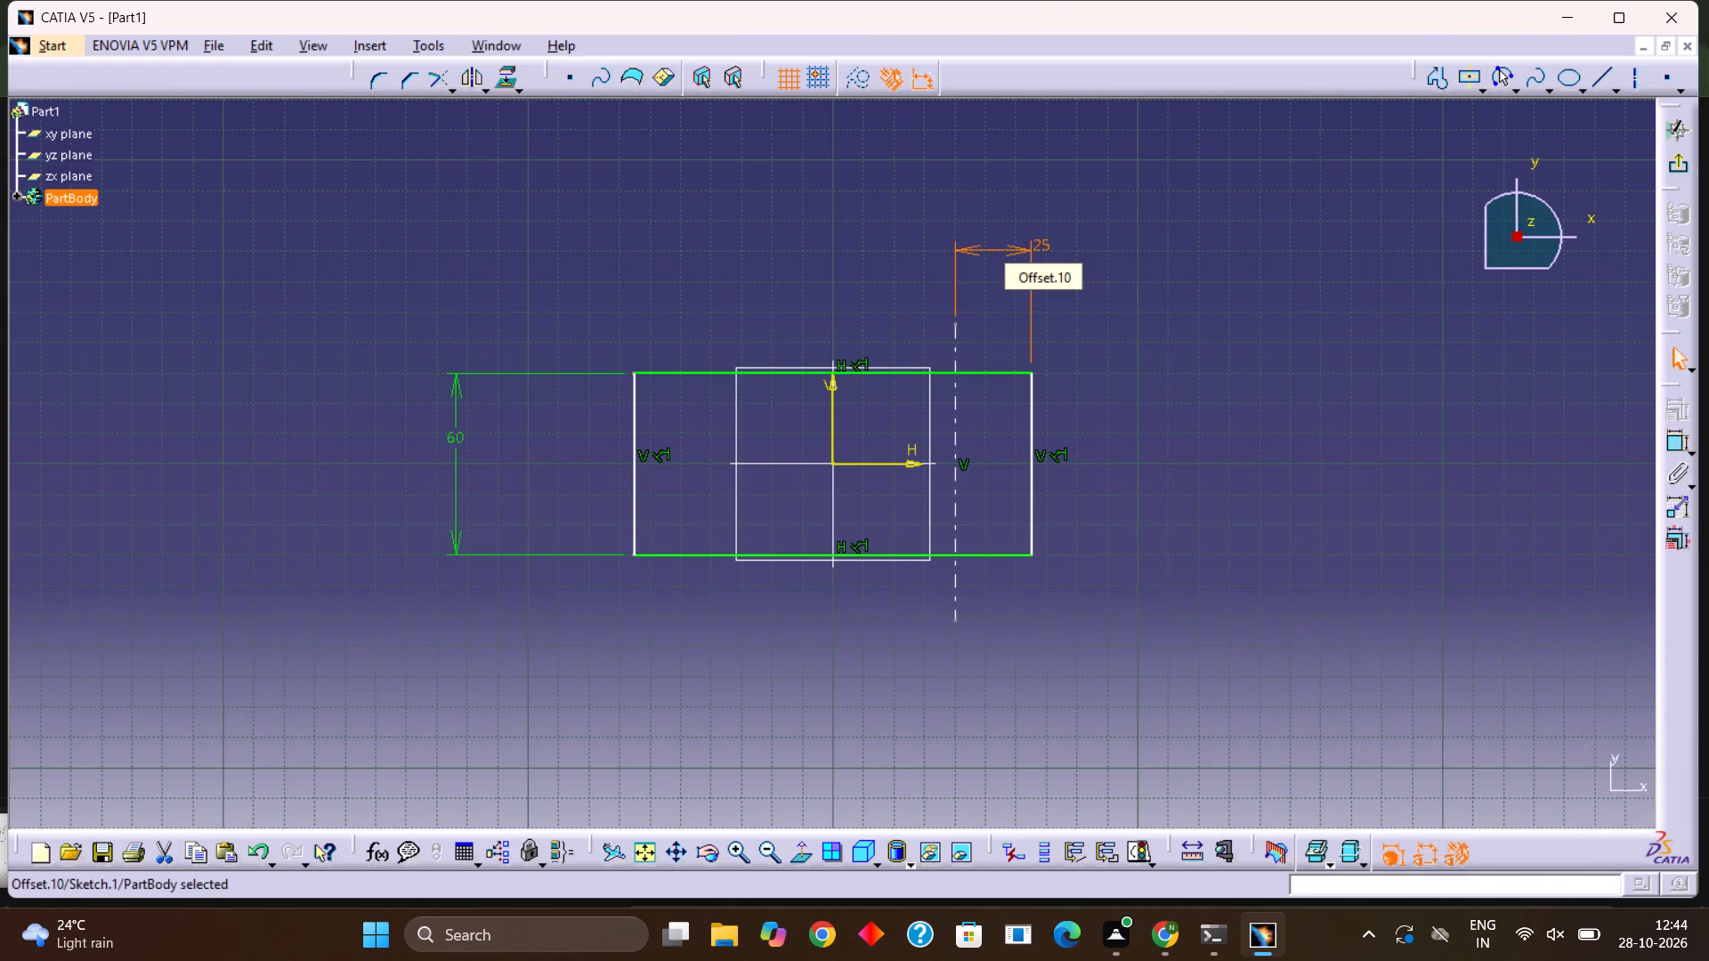
{"action": "left_click", "coordinate": [1180, 368]}
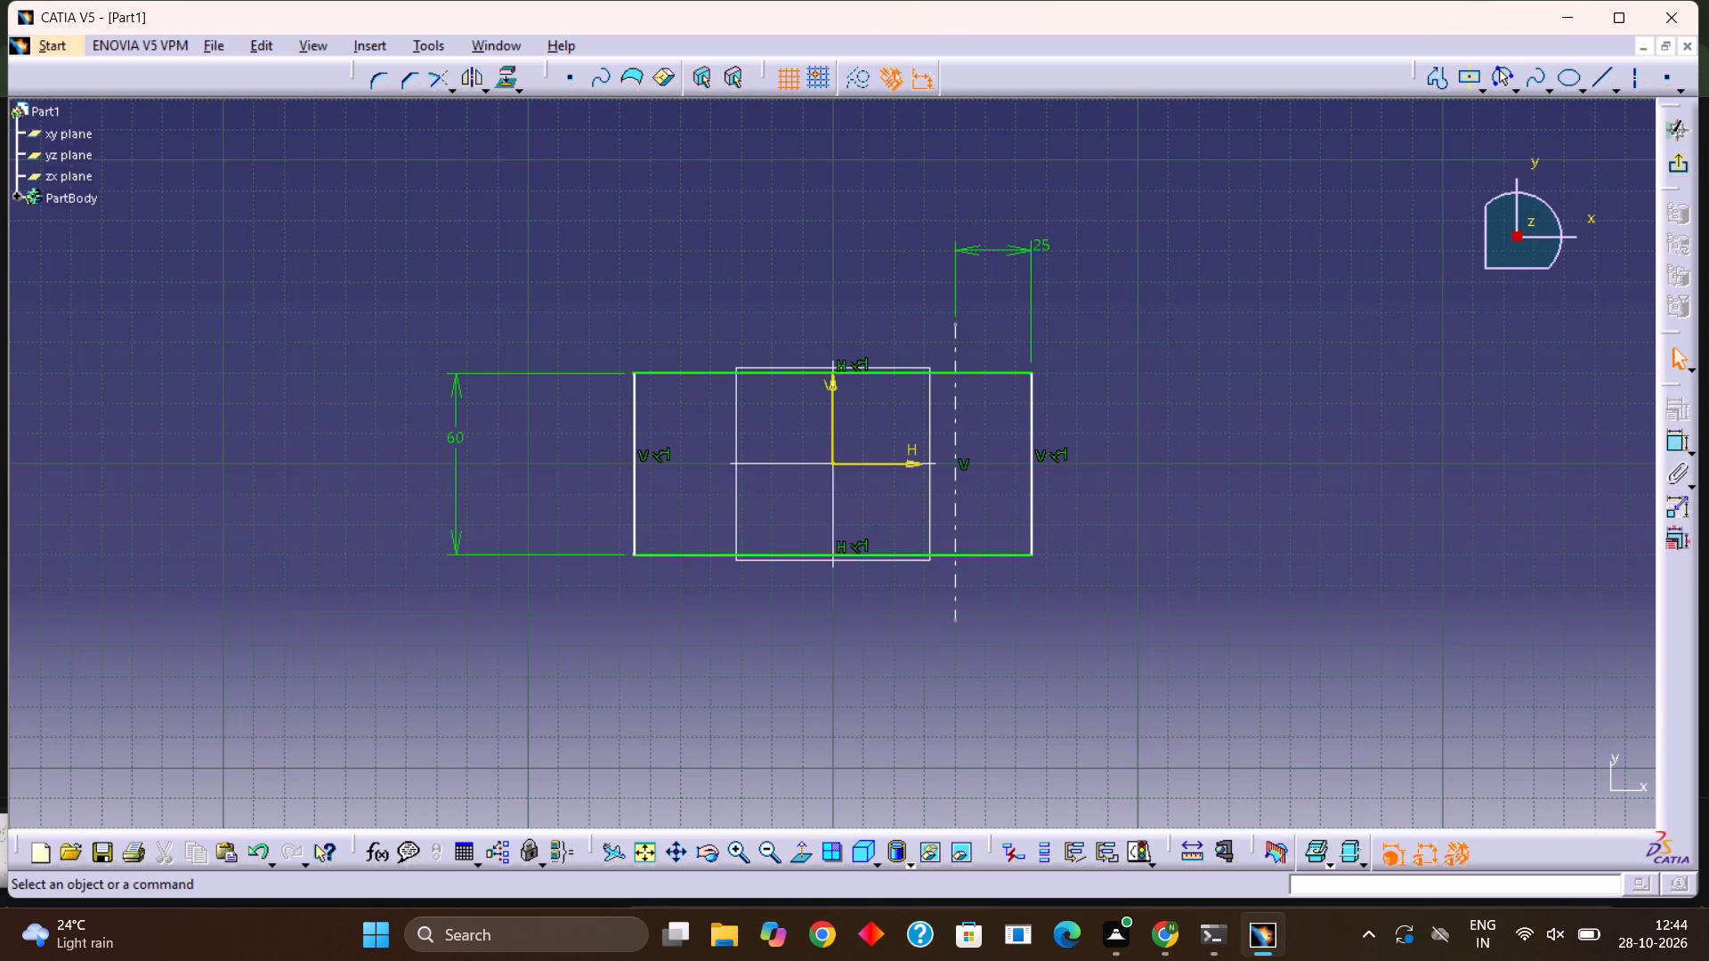
Draw a three-point arc of about 30 mm radius between the axis line's crossings with the rectangle's top and bottom edges, bulging right.
{"action": "left_click", "coordinate": [1503, 75]}
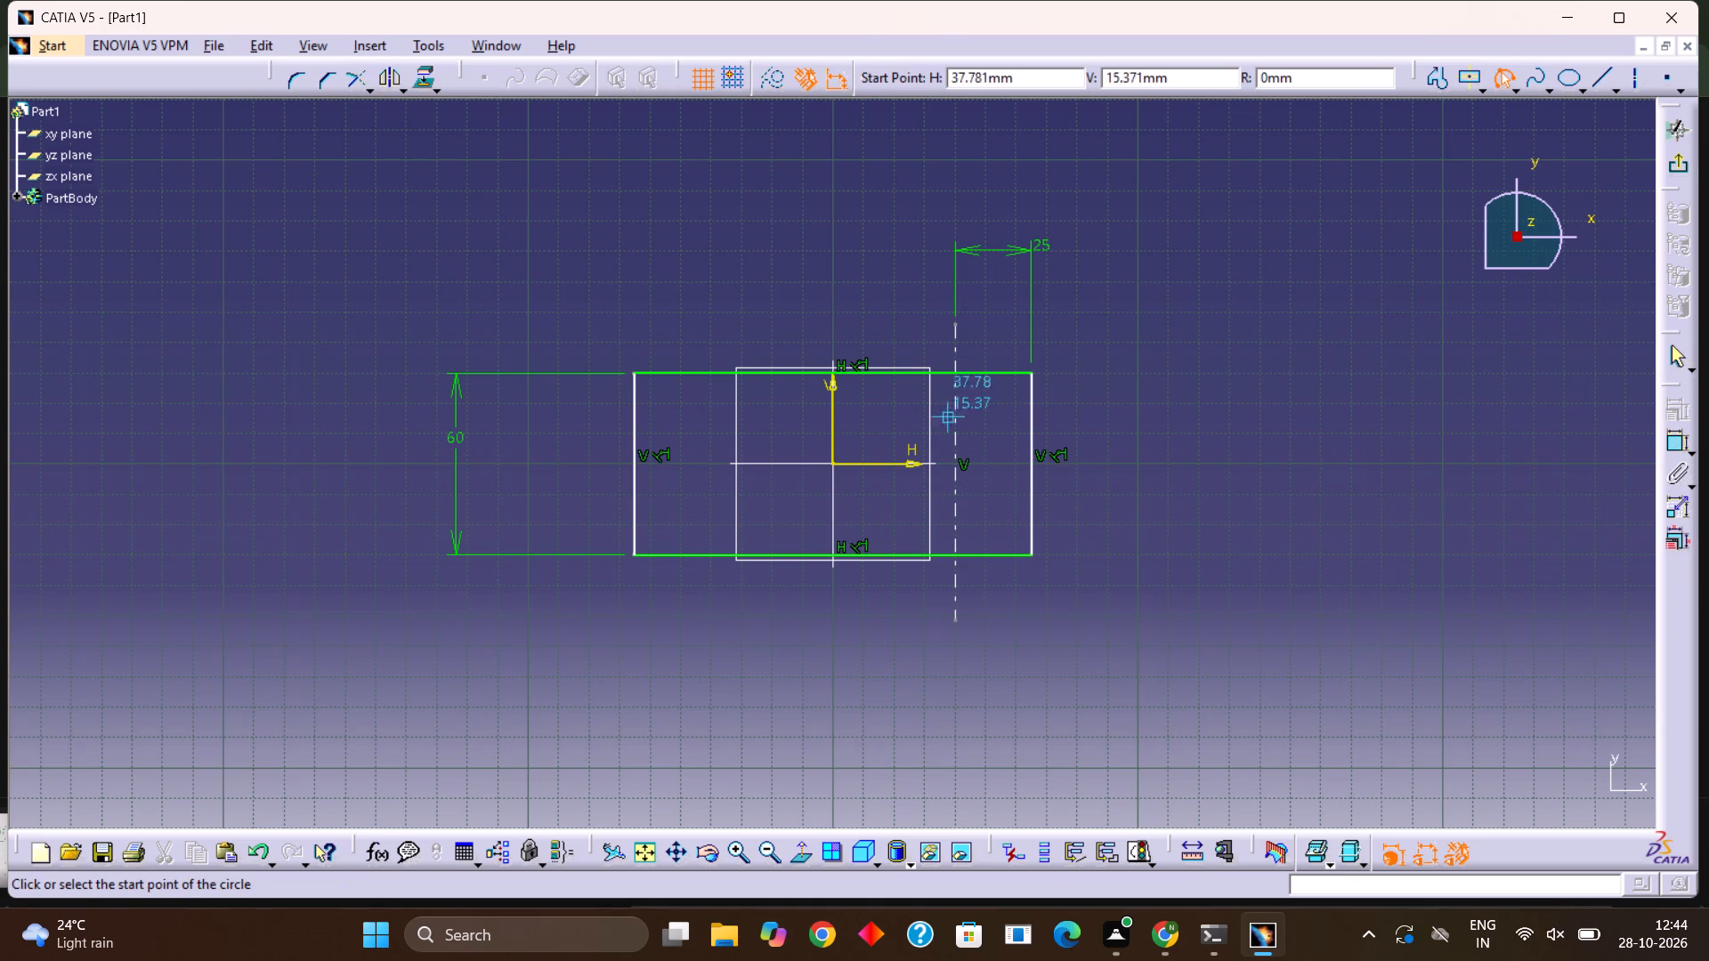
{"action": "left_click", "coordinate": [955, 374]}
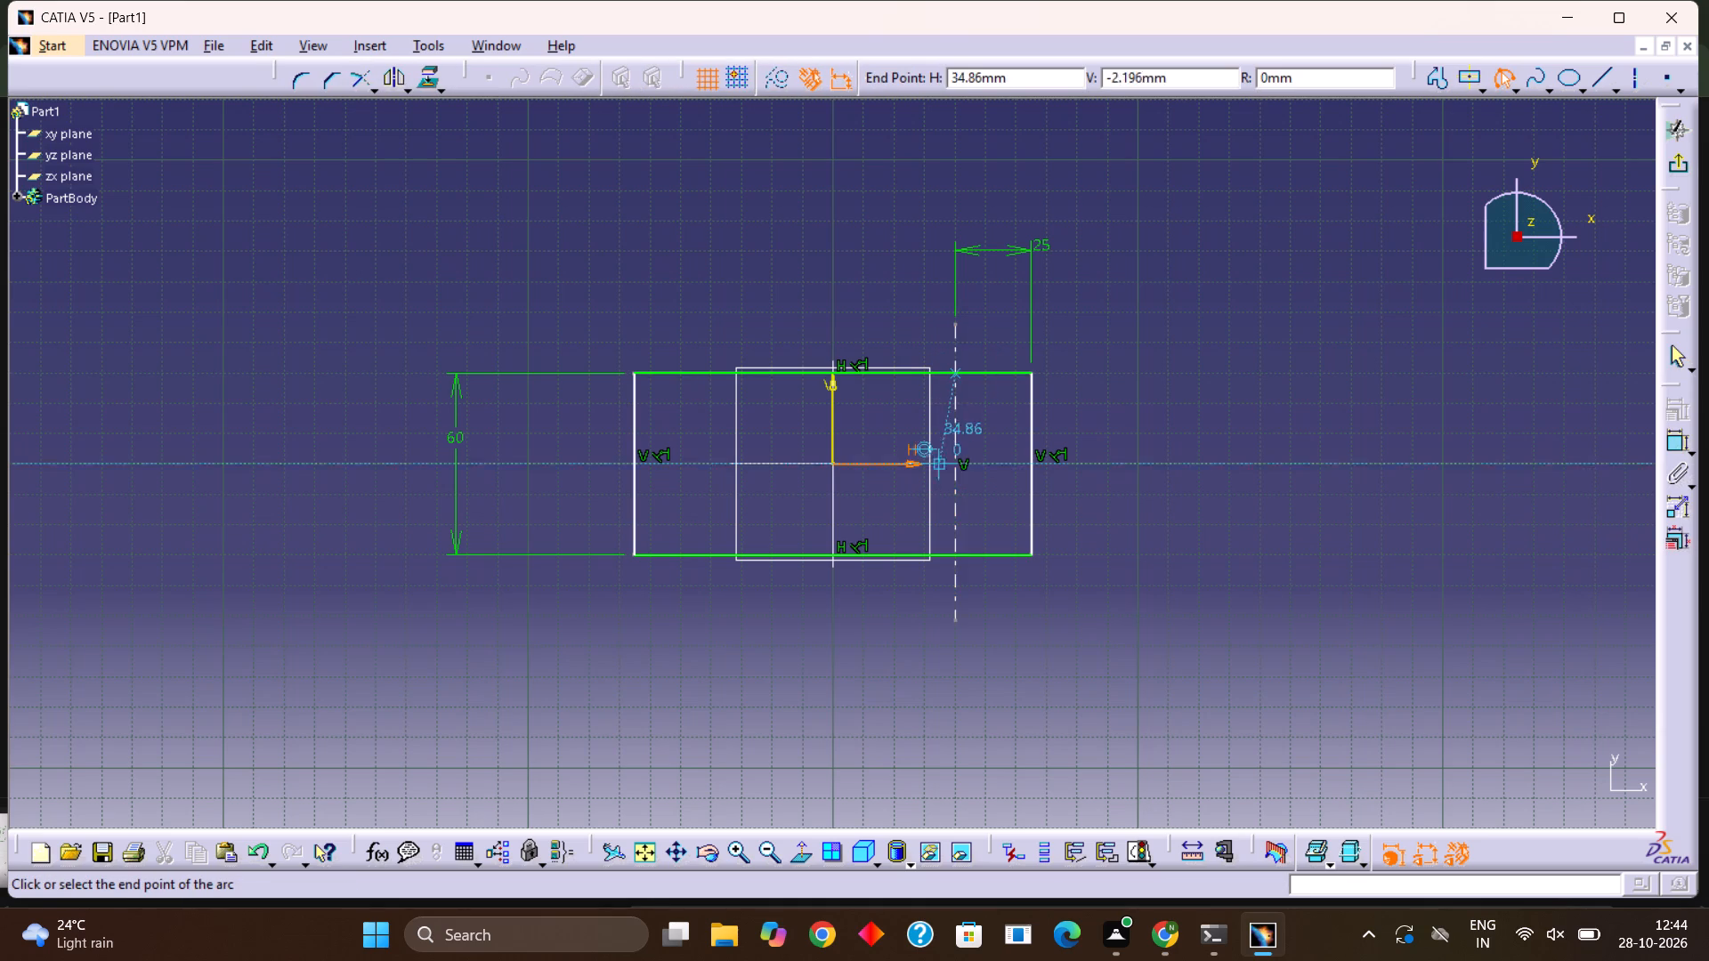
{"action": "left_click", "coordinate": [953, 554]}
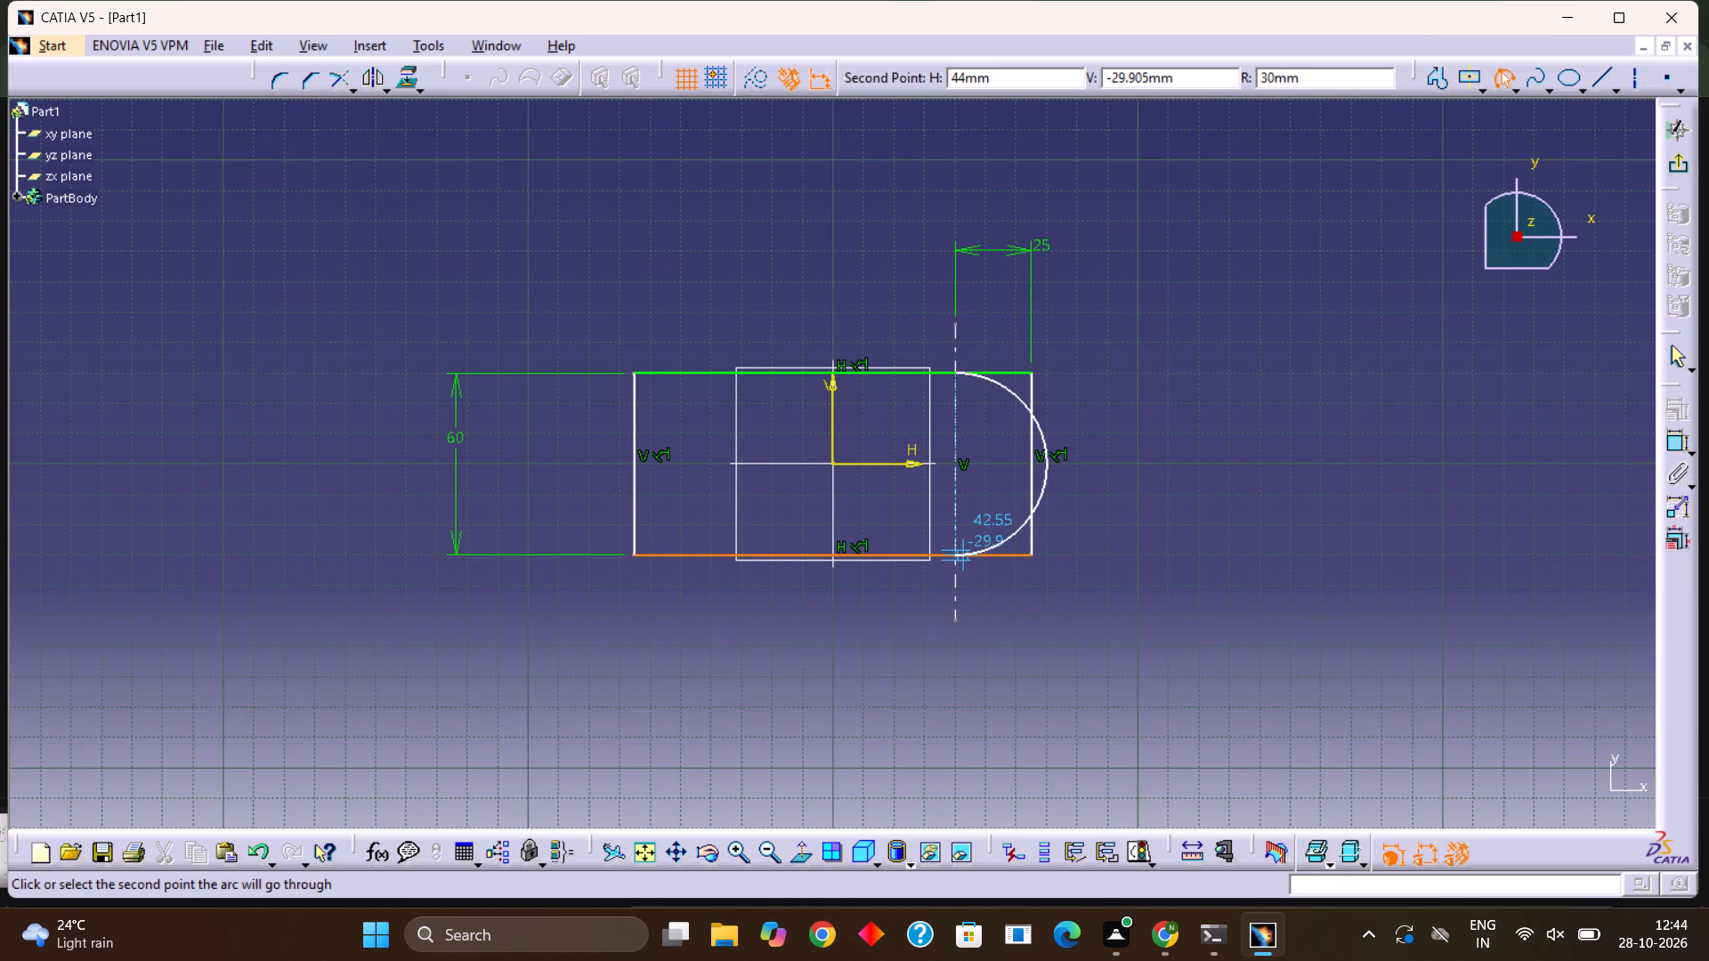
{"action": "left_click", "coordinate": [968, 552]}
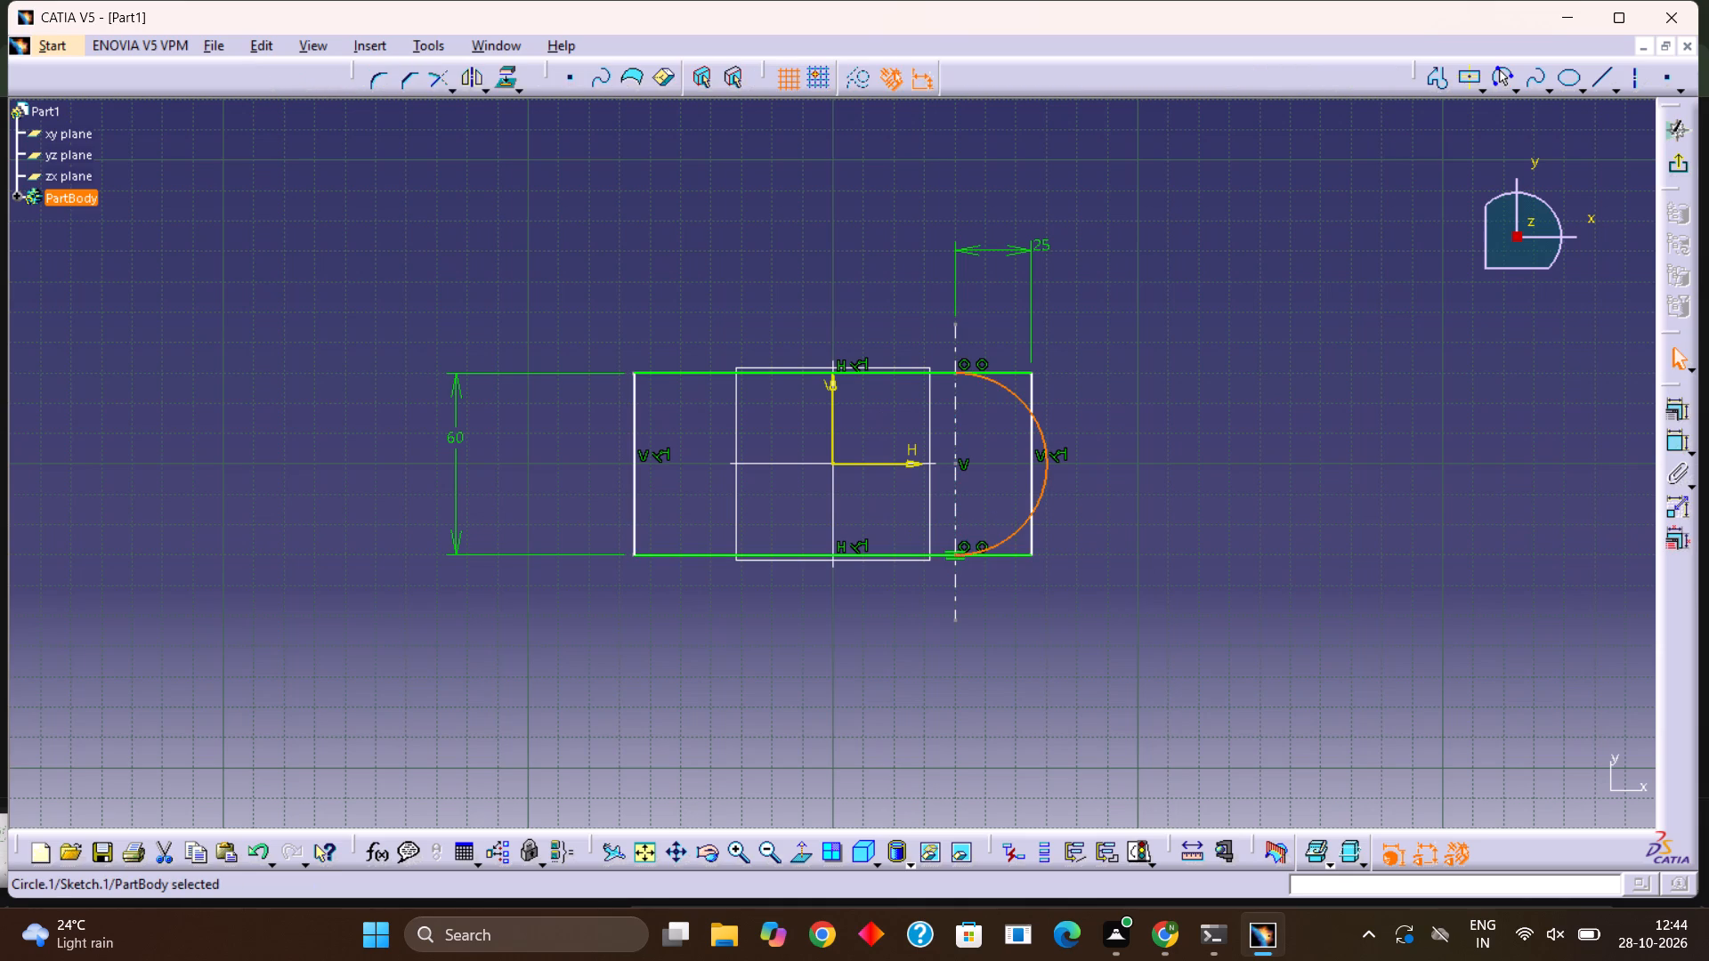
Add a radius dimension to the arc and set it to 25 mm.
{"action": "left_click", "coordinate": [1685, 443]}
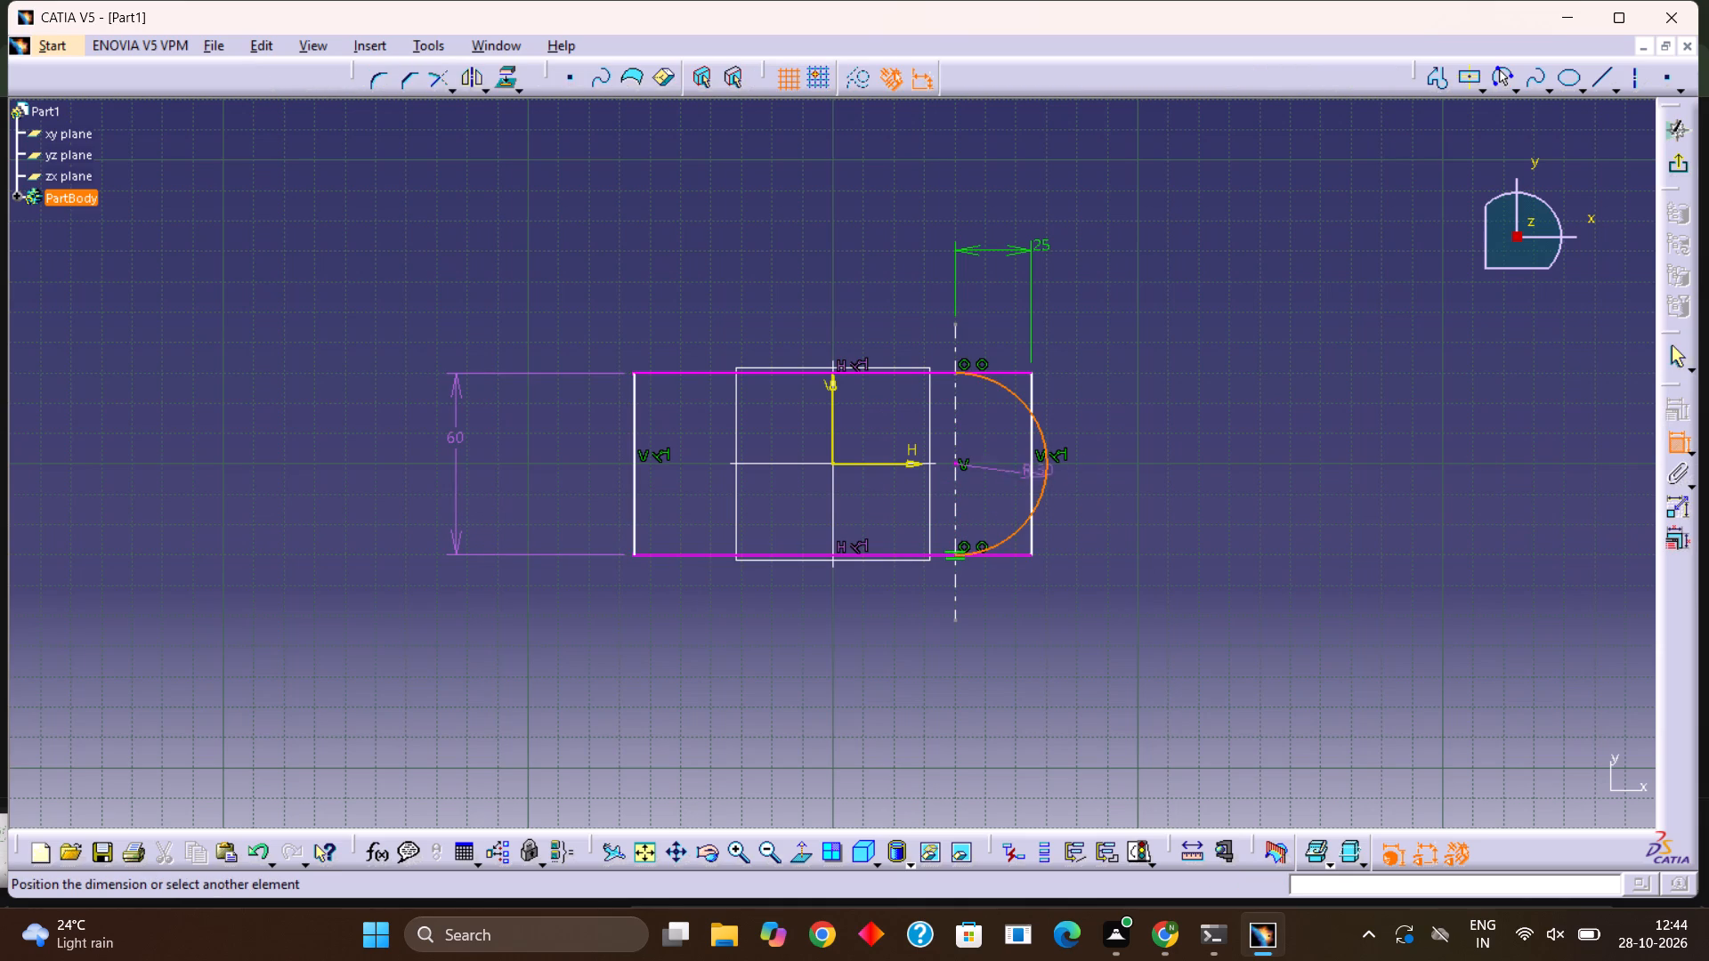
{"action": "left_click", "coordinate": [1112, 436]}
{"action": "double_click", "coordinate": [1115, 431]}
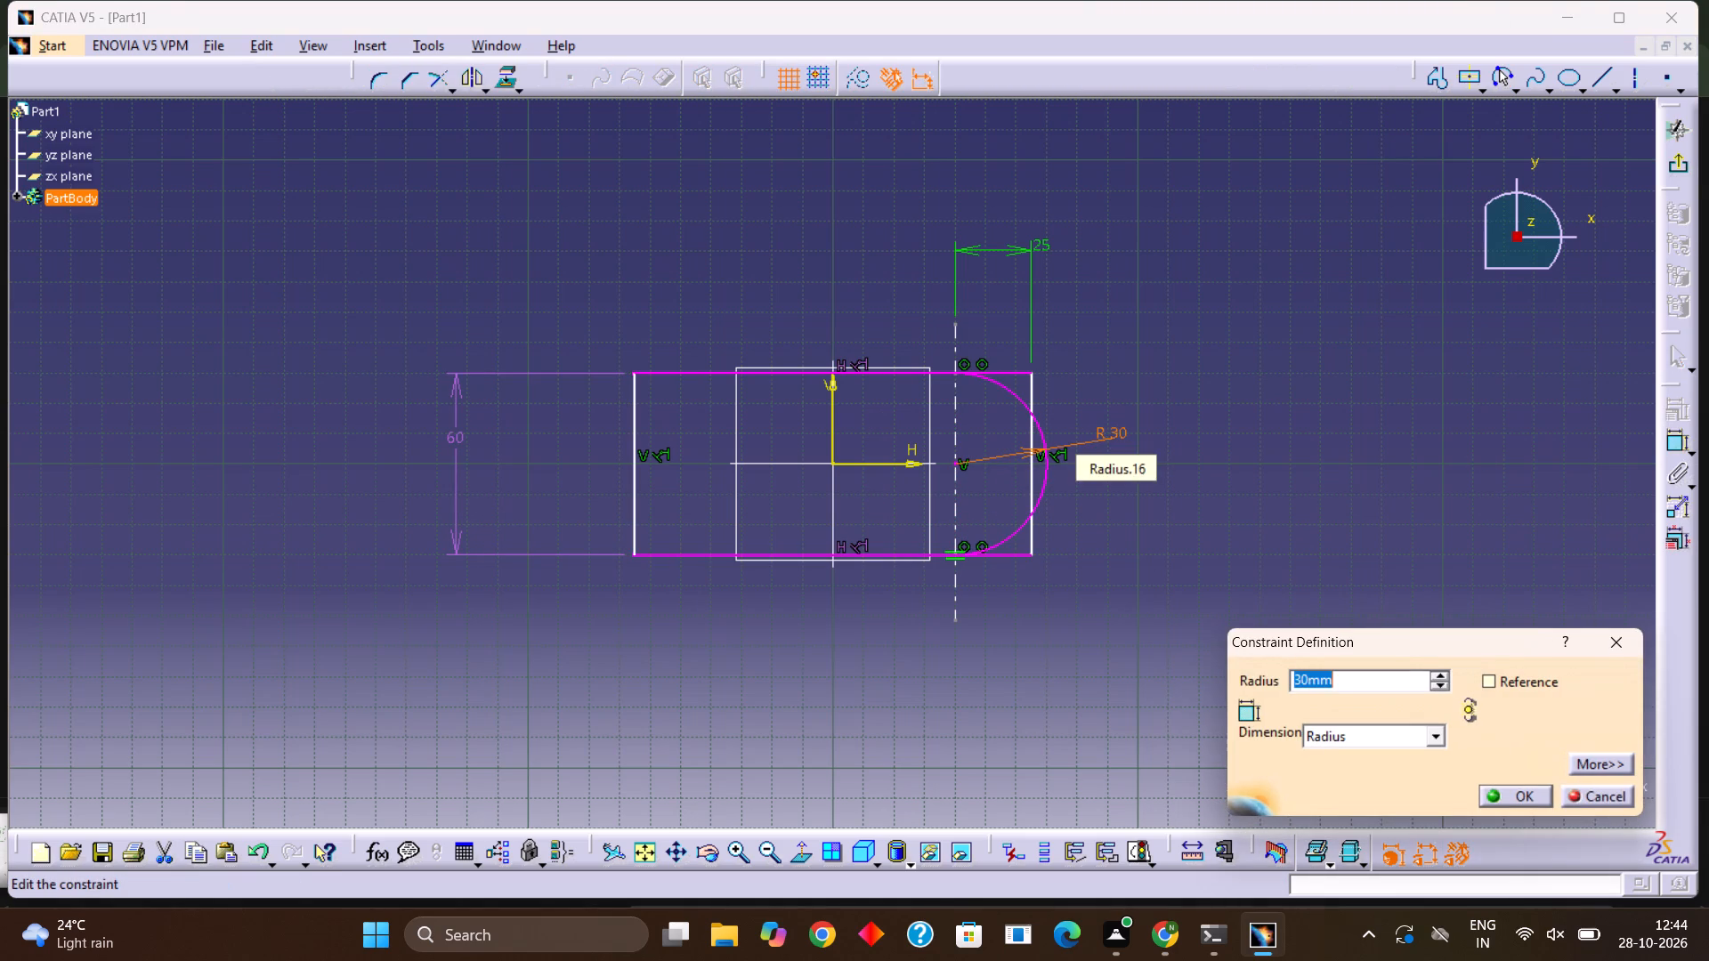
{"action": "key", "text": "BackSpace"}
{"action": "type", "text": "25"}
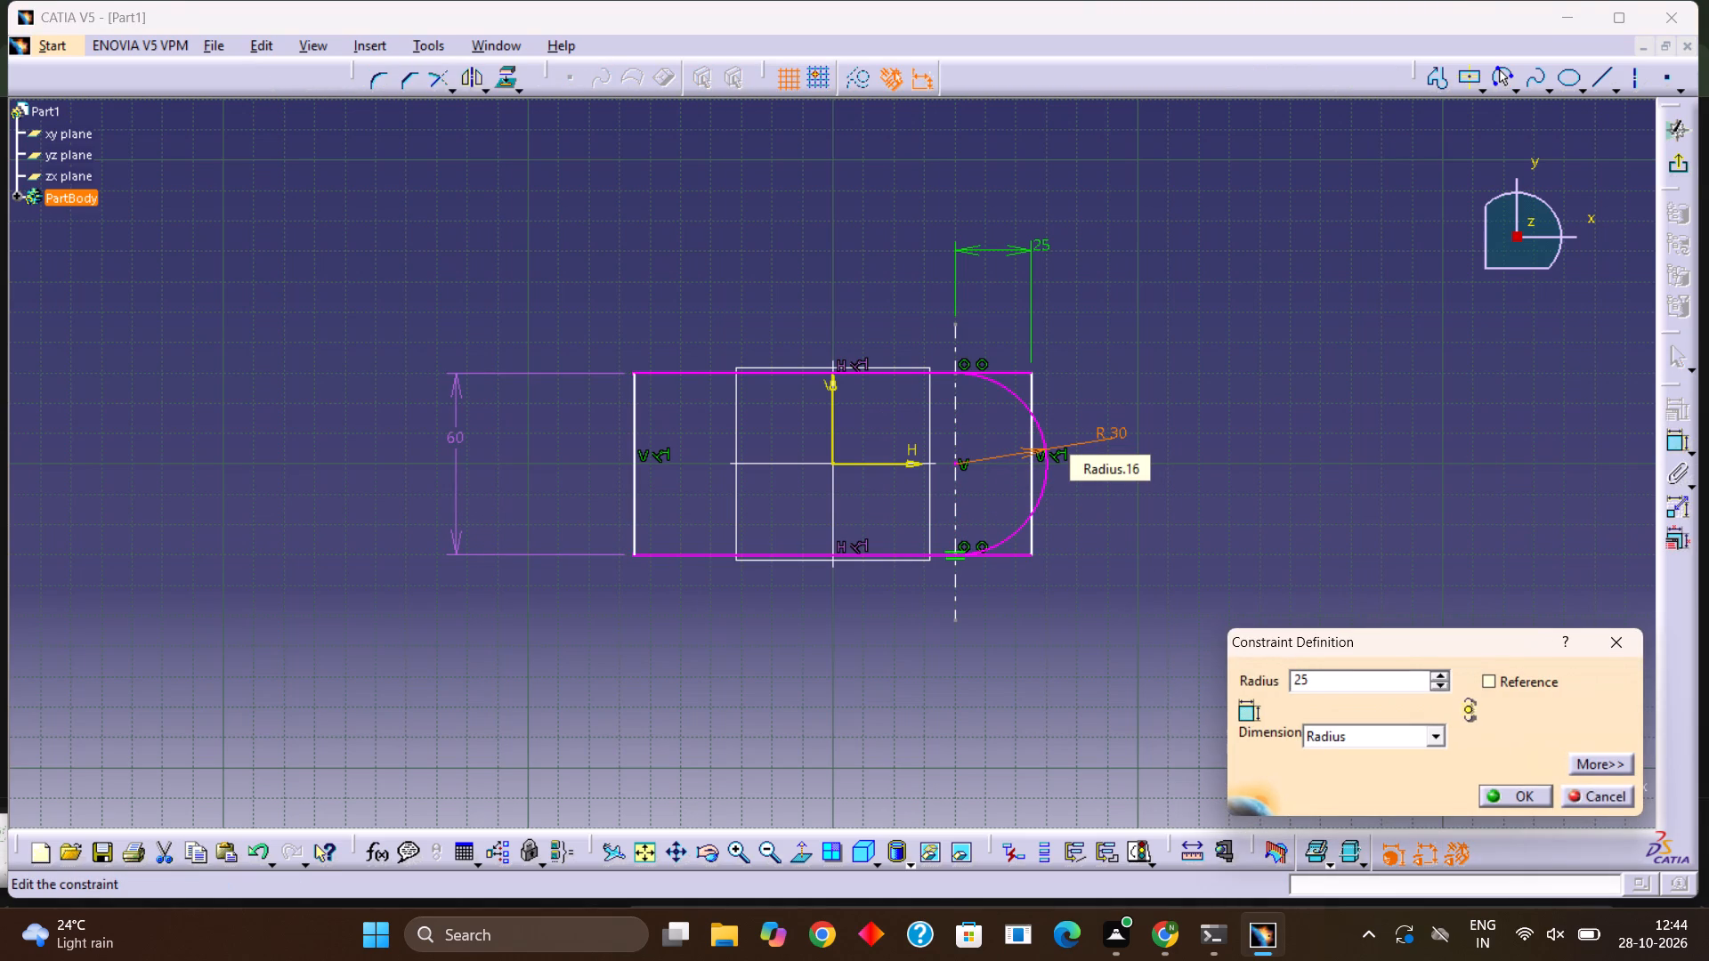
{"action": "key", "text": "Return"}
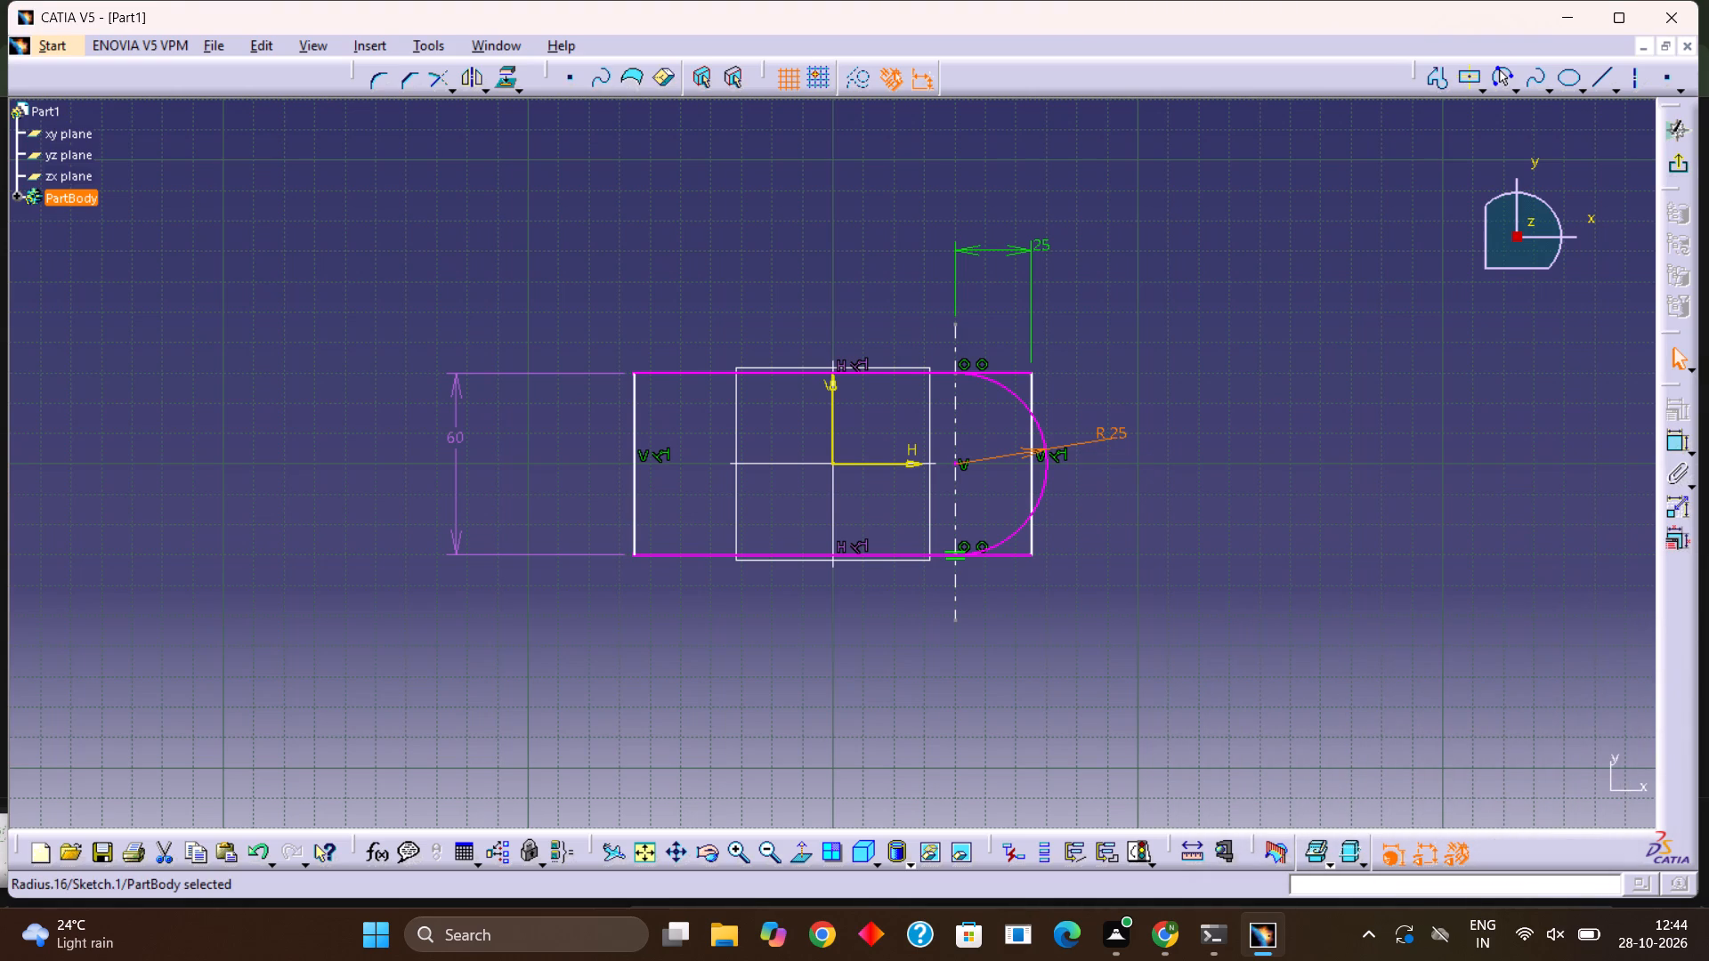
Delete the radius dimension from the arc.
{"action": "left_click", "coordinate": [1106, 545]}
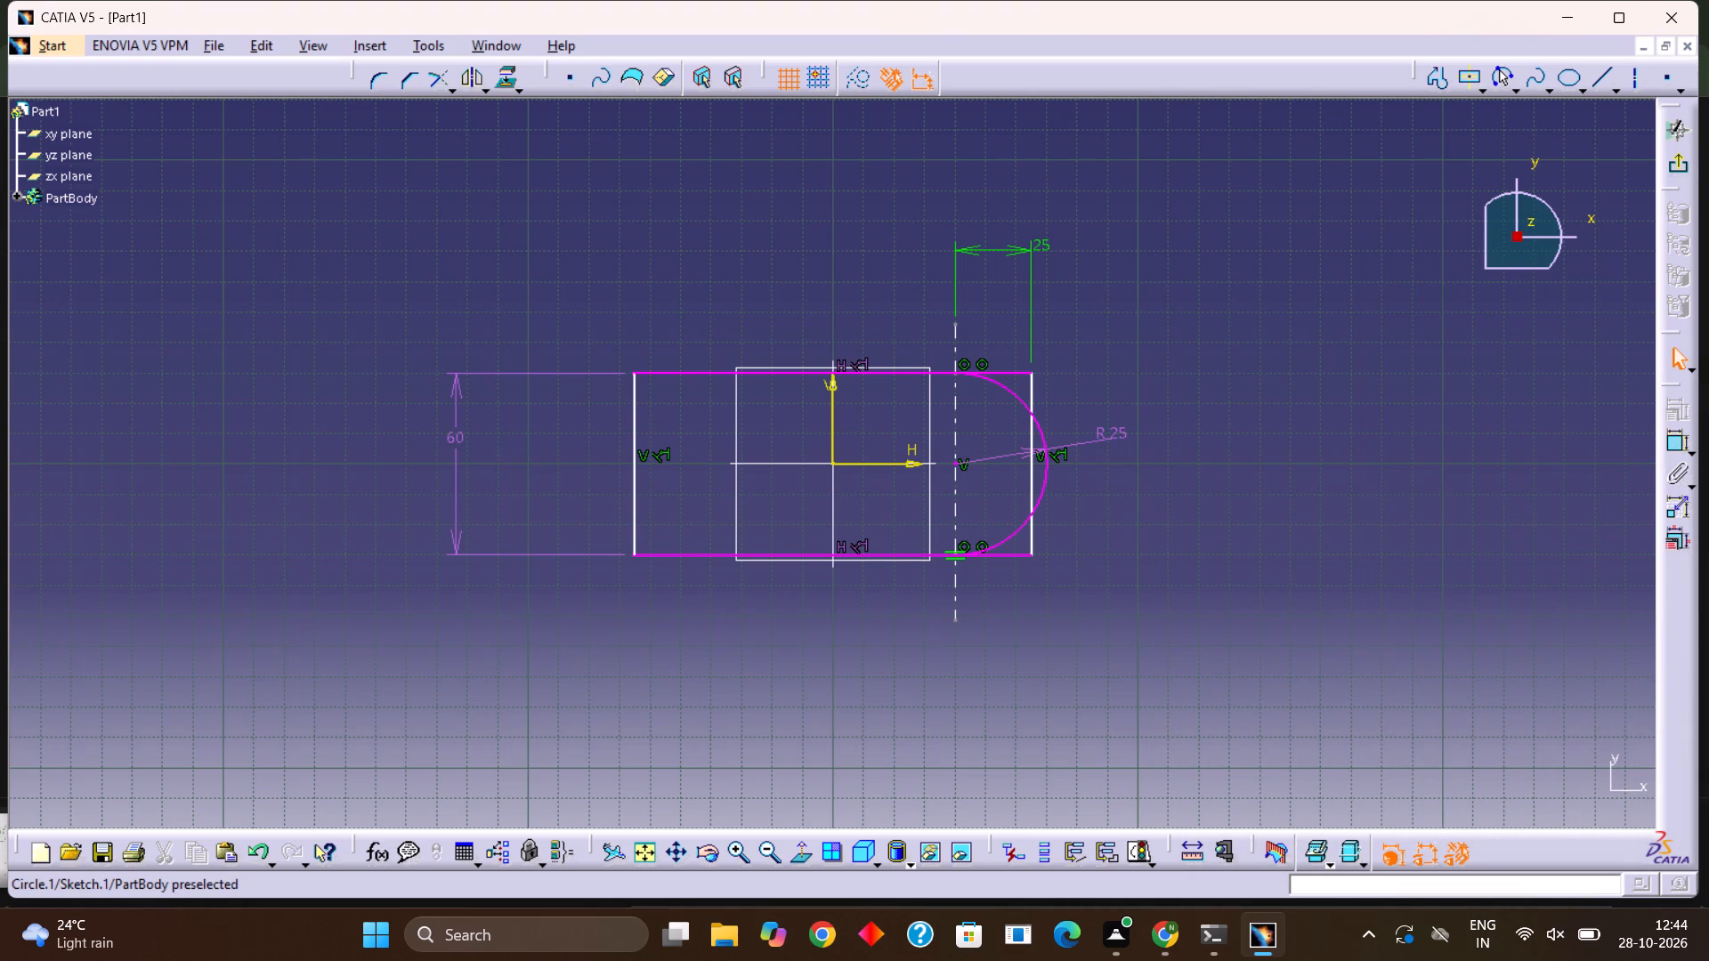
{"action": "left_click", "coordinate": [1002, 456]}
{"action": "left_click", "coordinate": [1013, 451]}
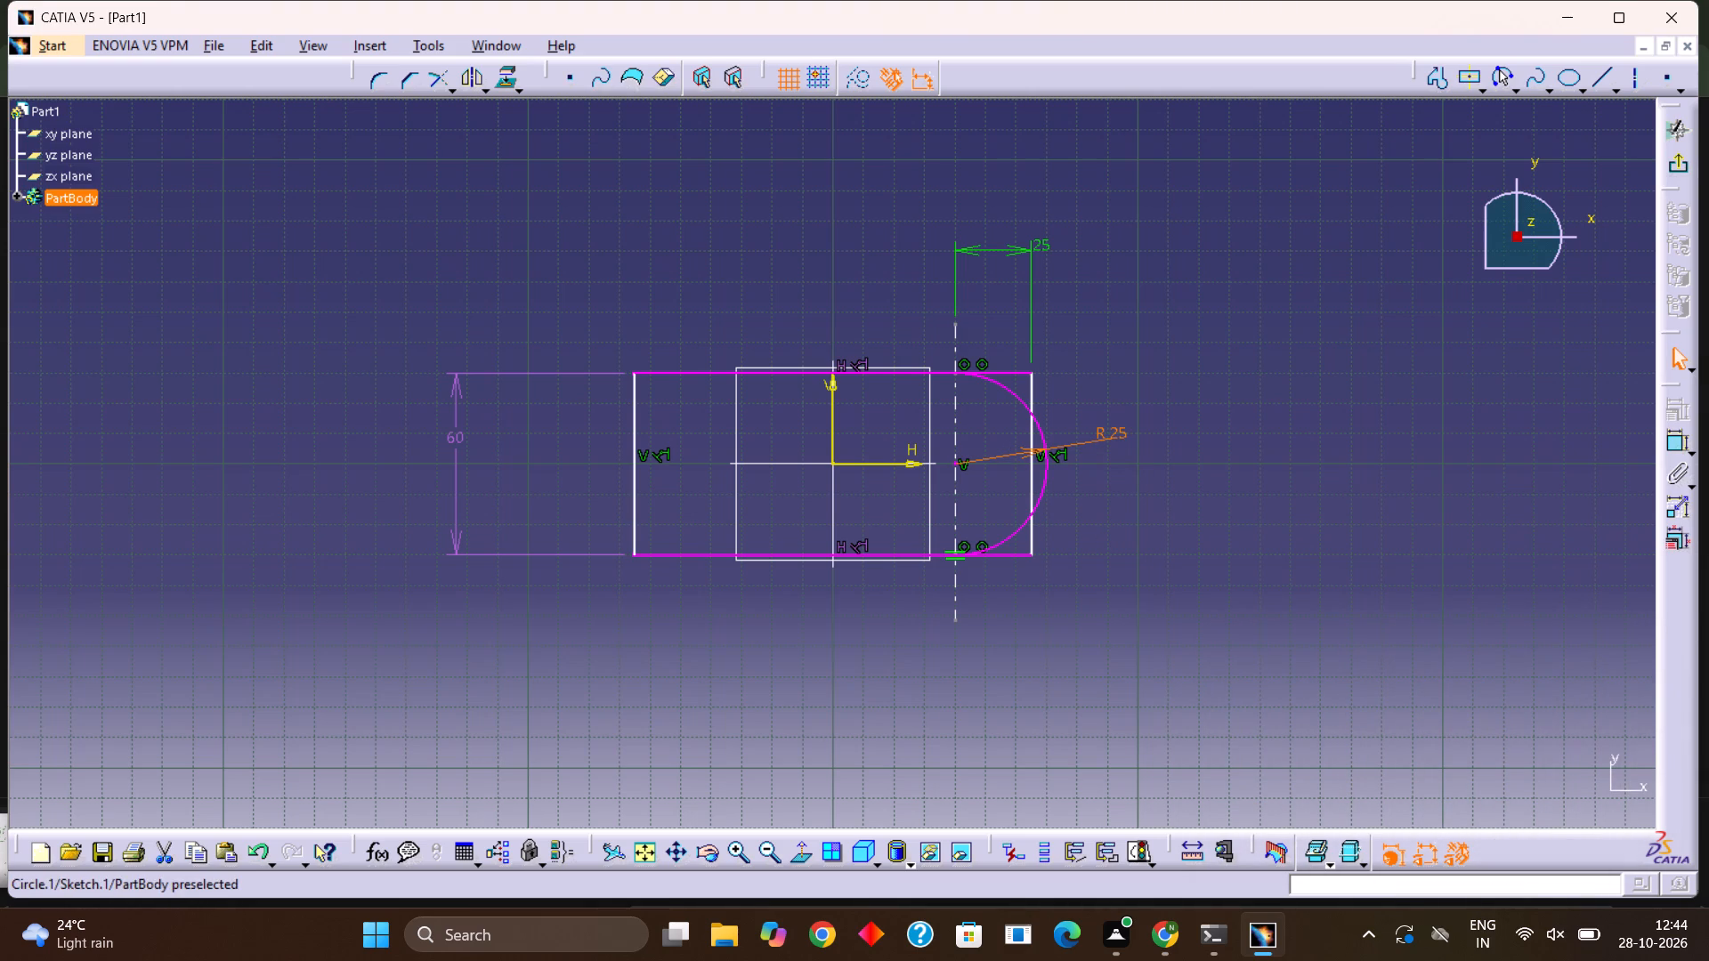
{"action": "key", "text": "Delete"}
{"action": "left_click", "coordinate": [1145, 508]}
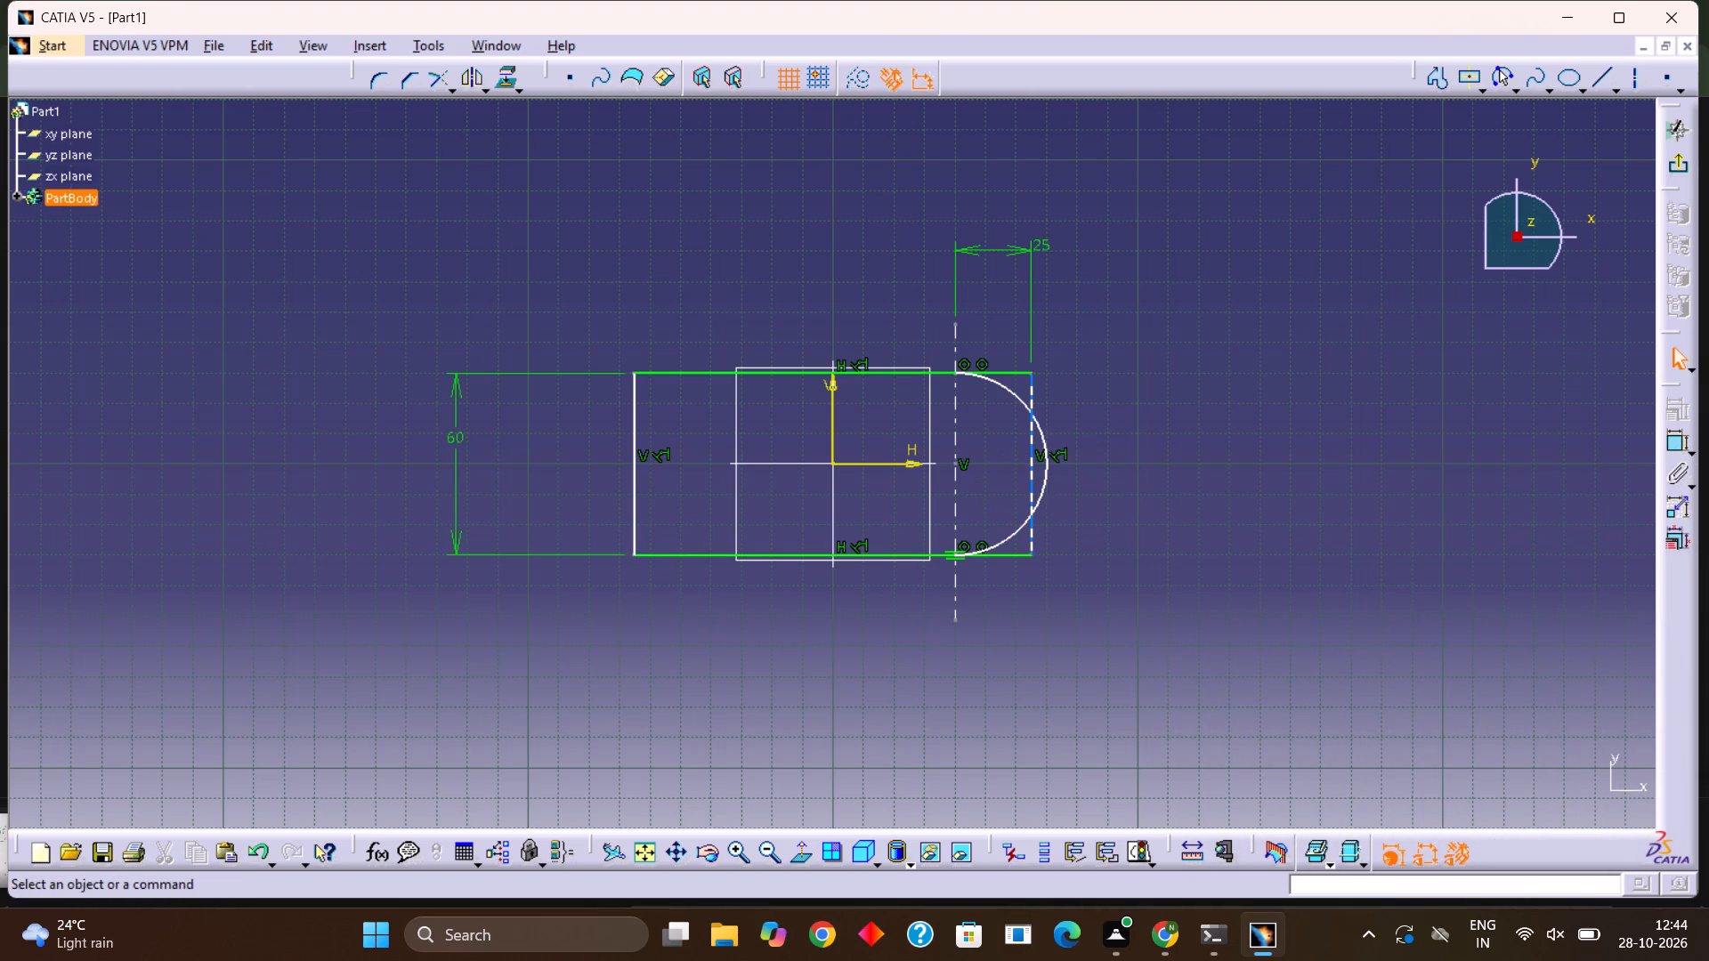
Delete the rectangle's vertical edge that crosses the arc.
{"action": "left_click", "coordinate": [1028, 545]}
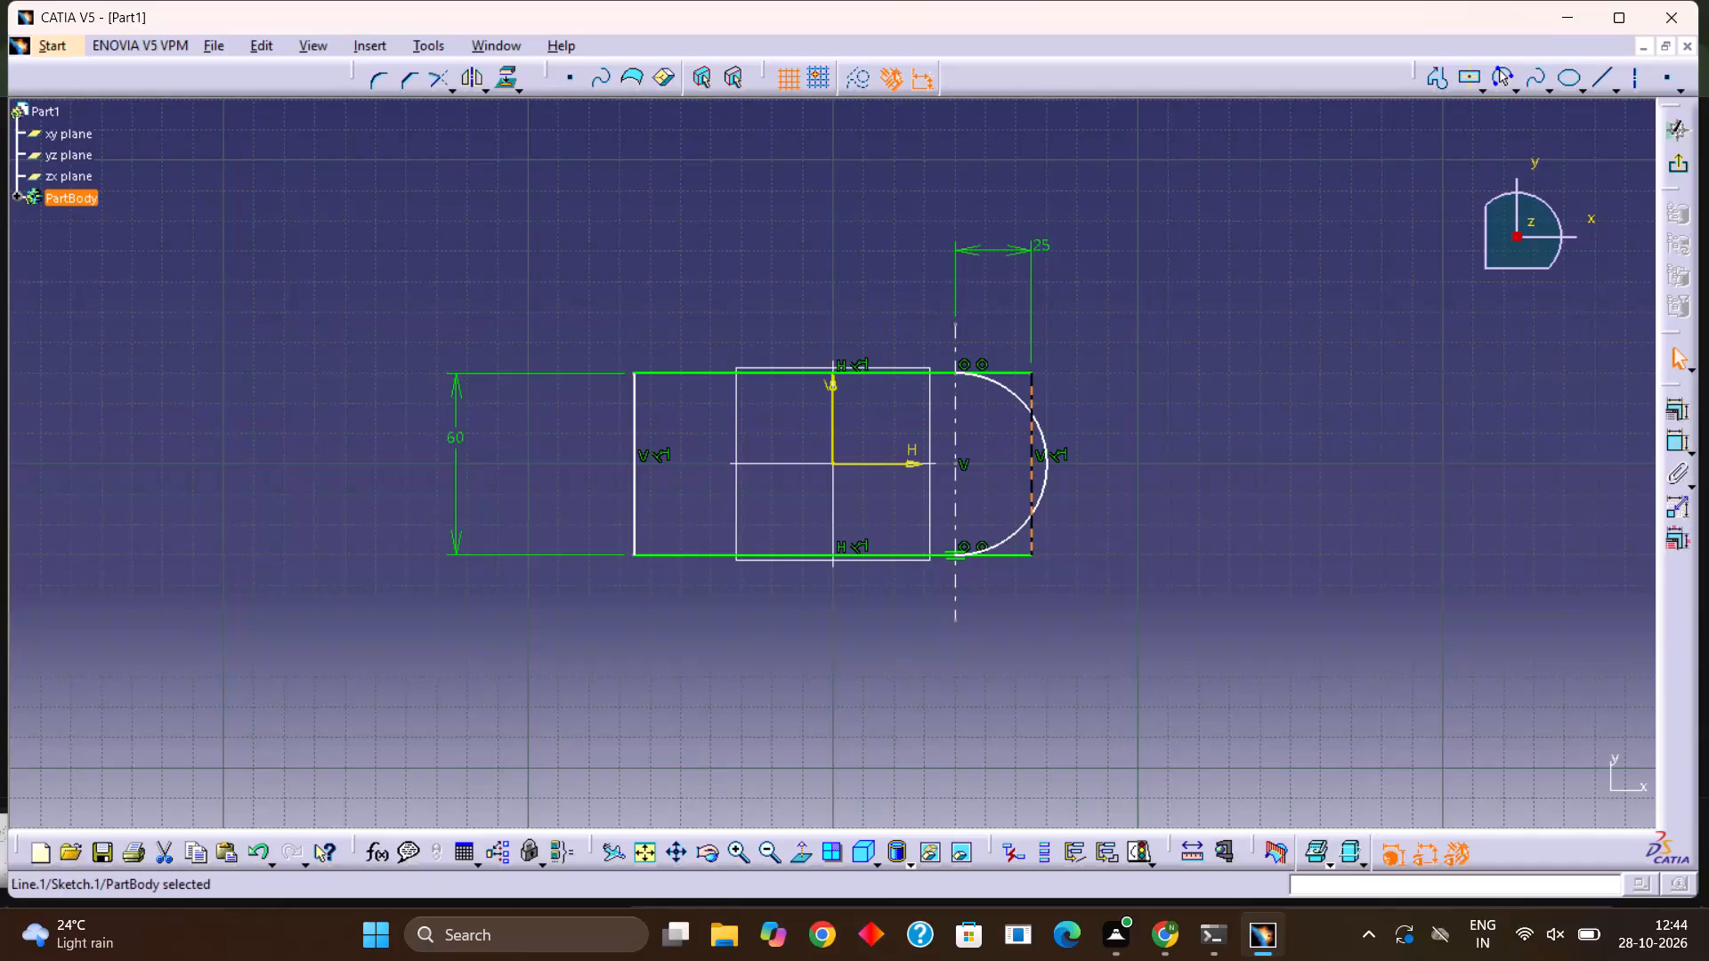
{"action": "key", "text": "Delete"}
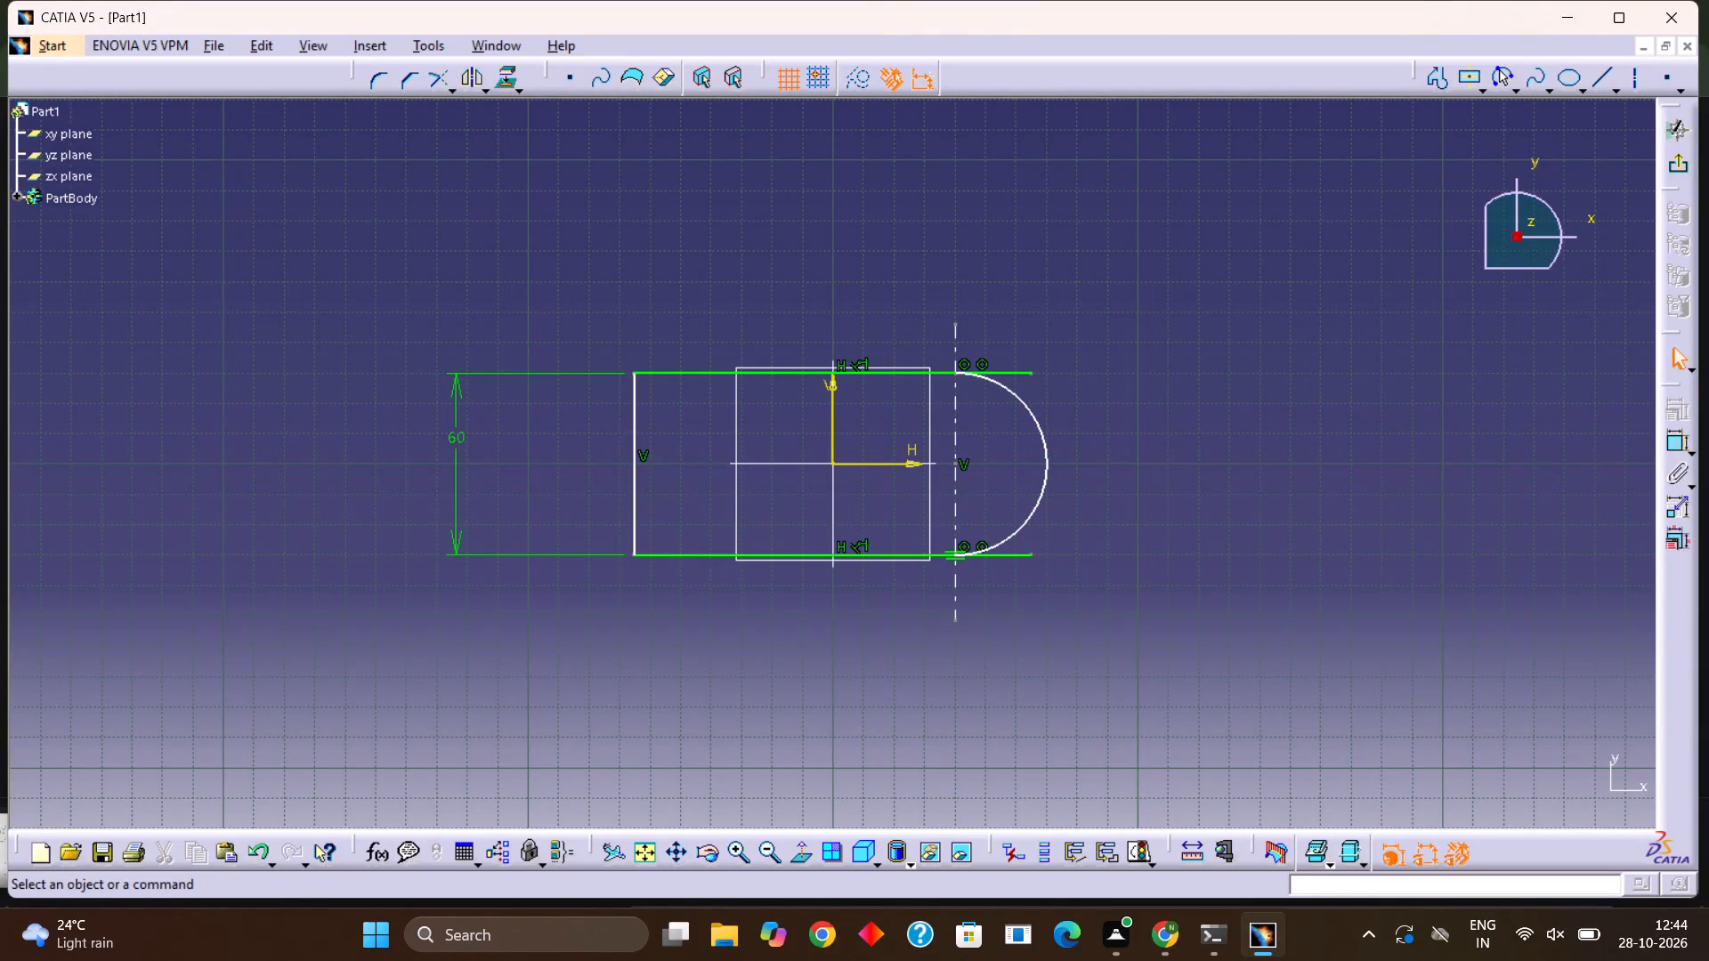
{"action": "left_click", "coordinate": [1012, 556]}
{"action": "left_click", "coordinate": [1073, 570]}
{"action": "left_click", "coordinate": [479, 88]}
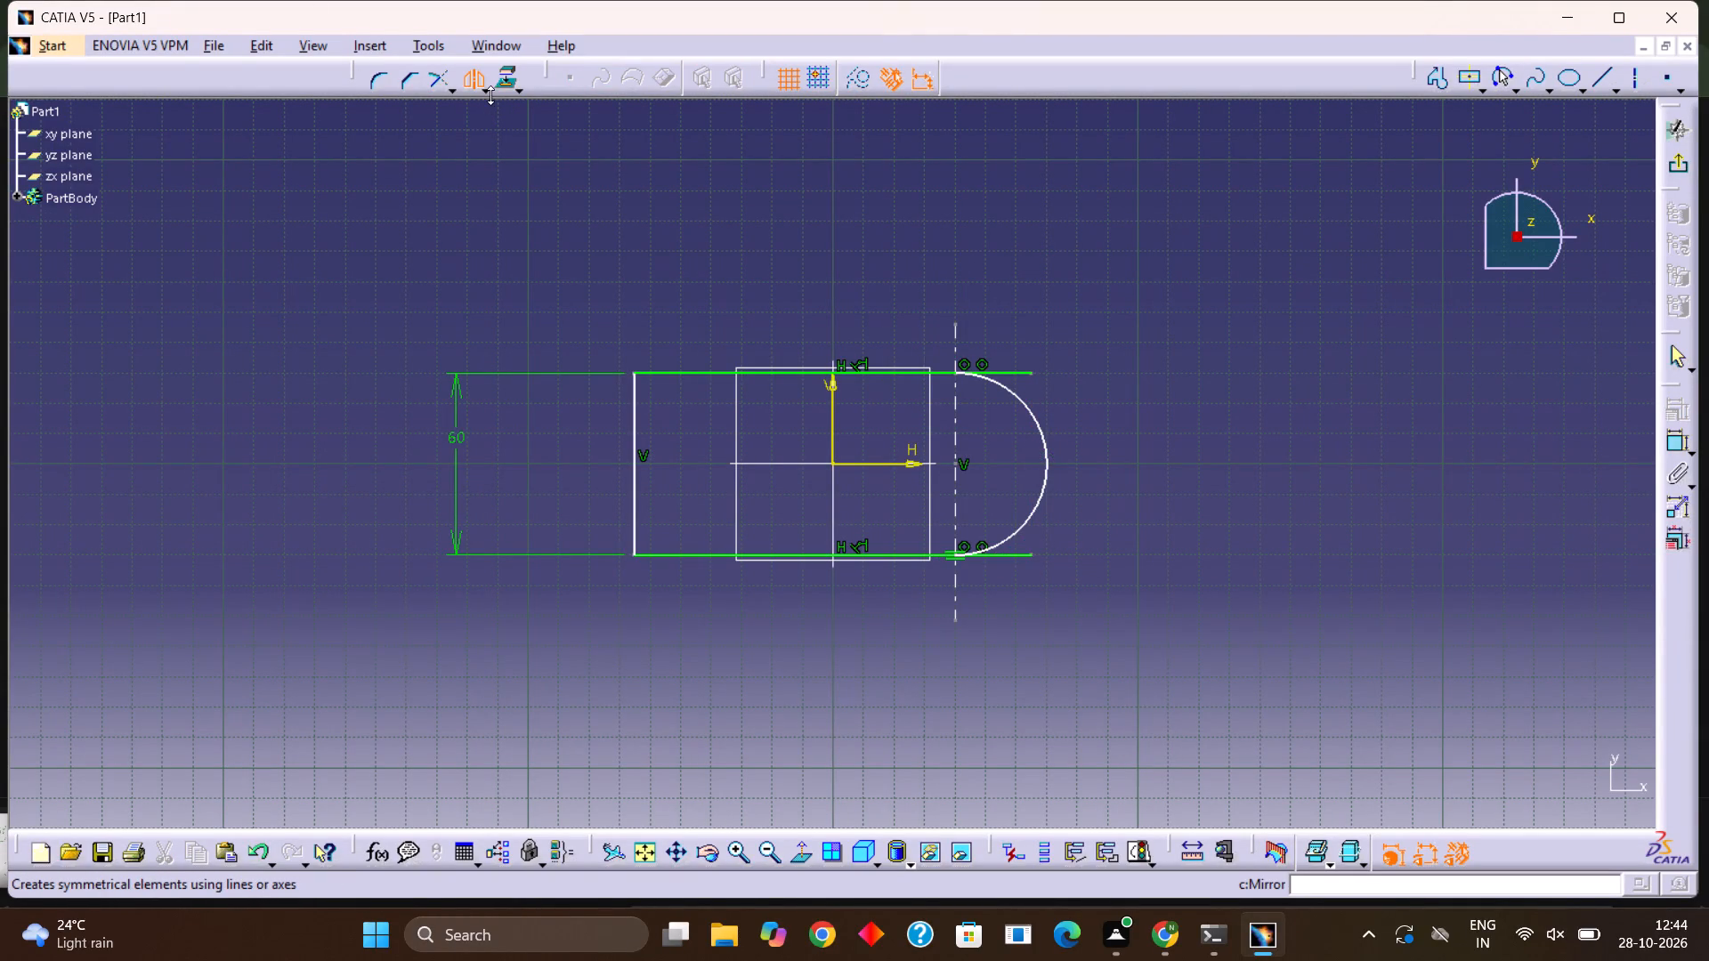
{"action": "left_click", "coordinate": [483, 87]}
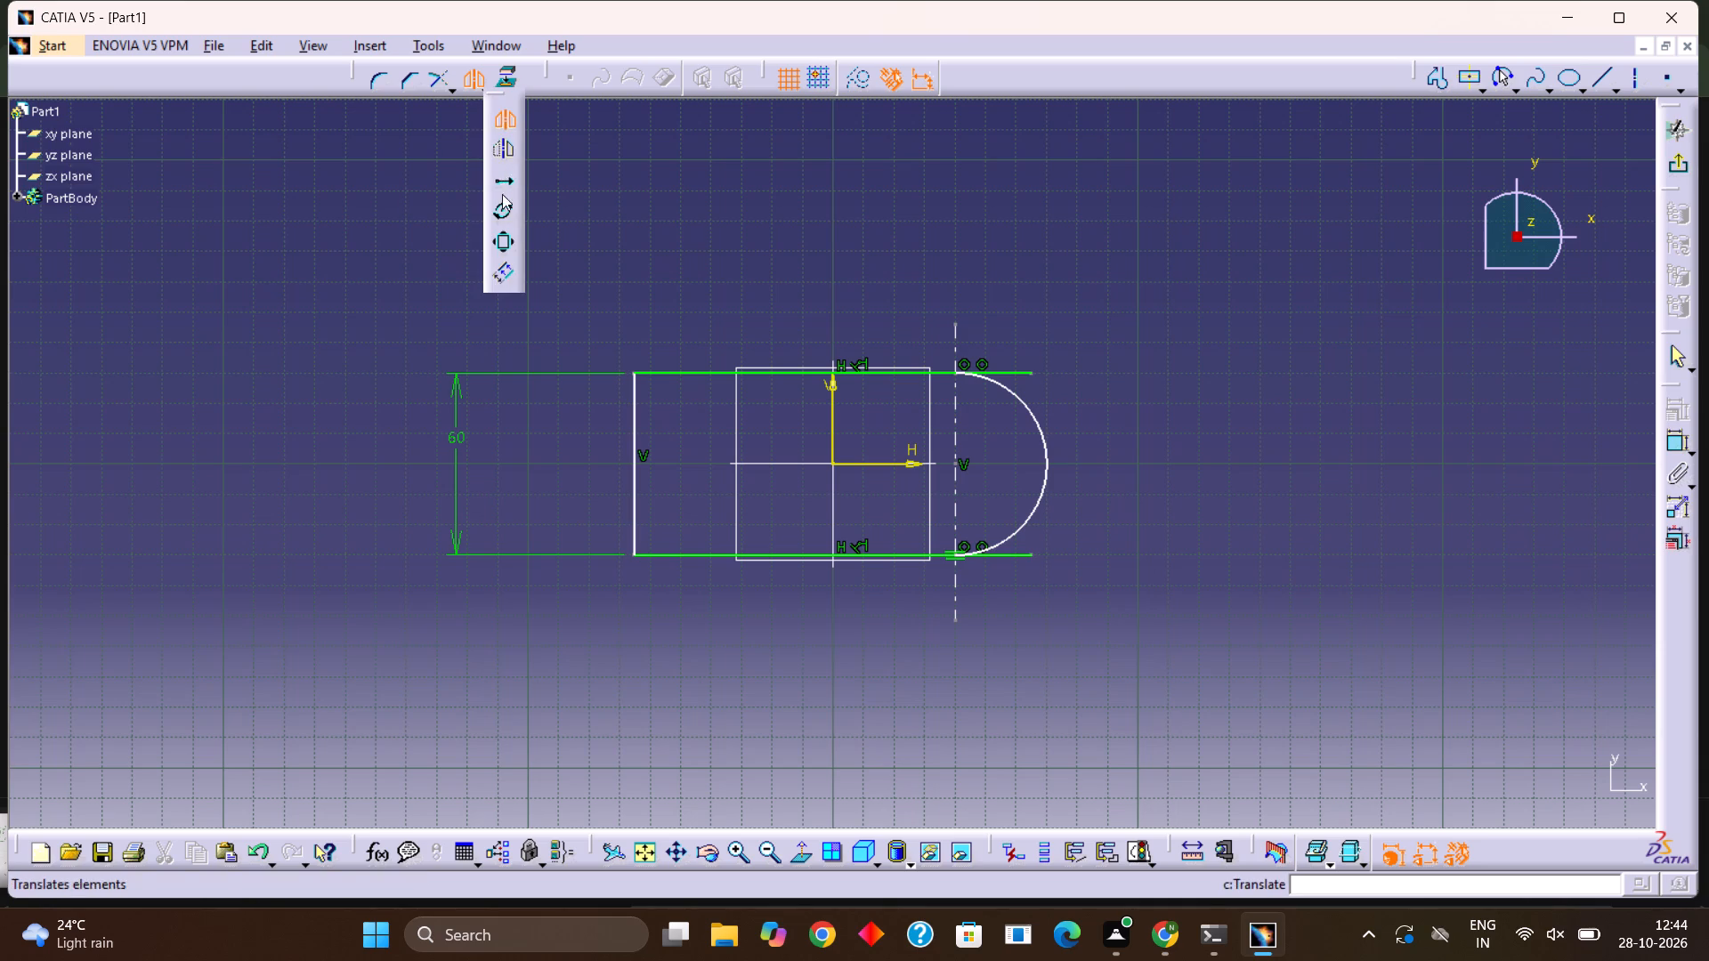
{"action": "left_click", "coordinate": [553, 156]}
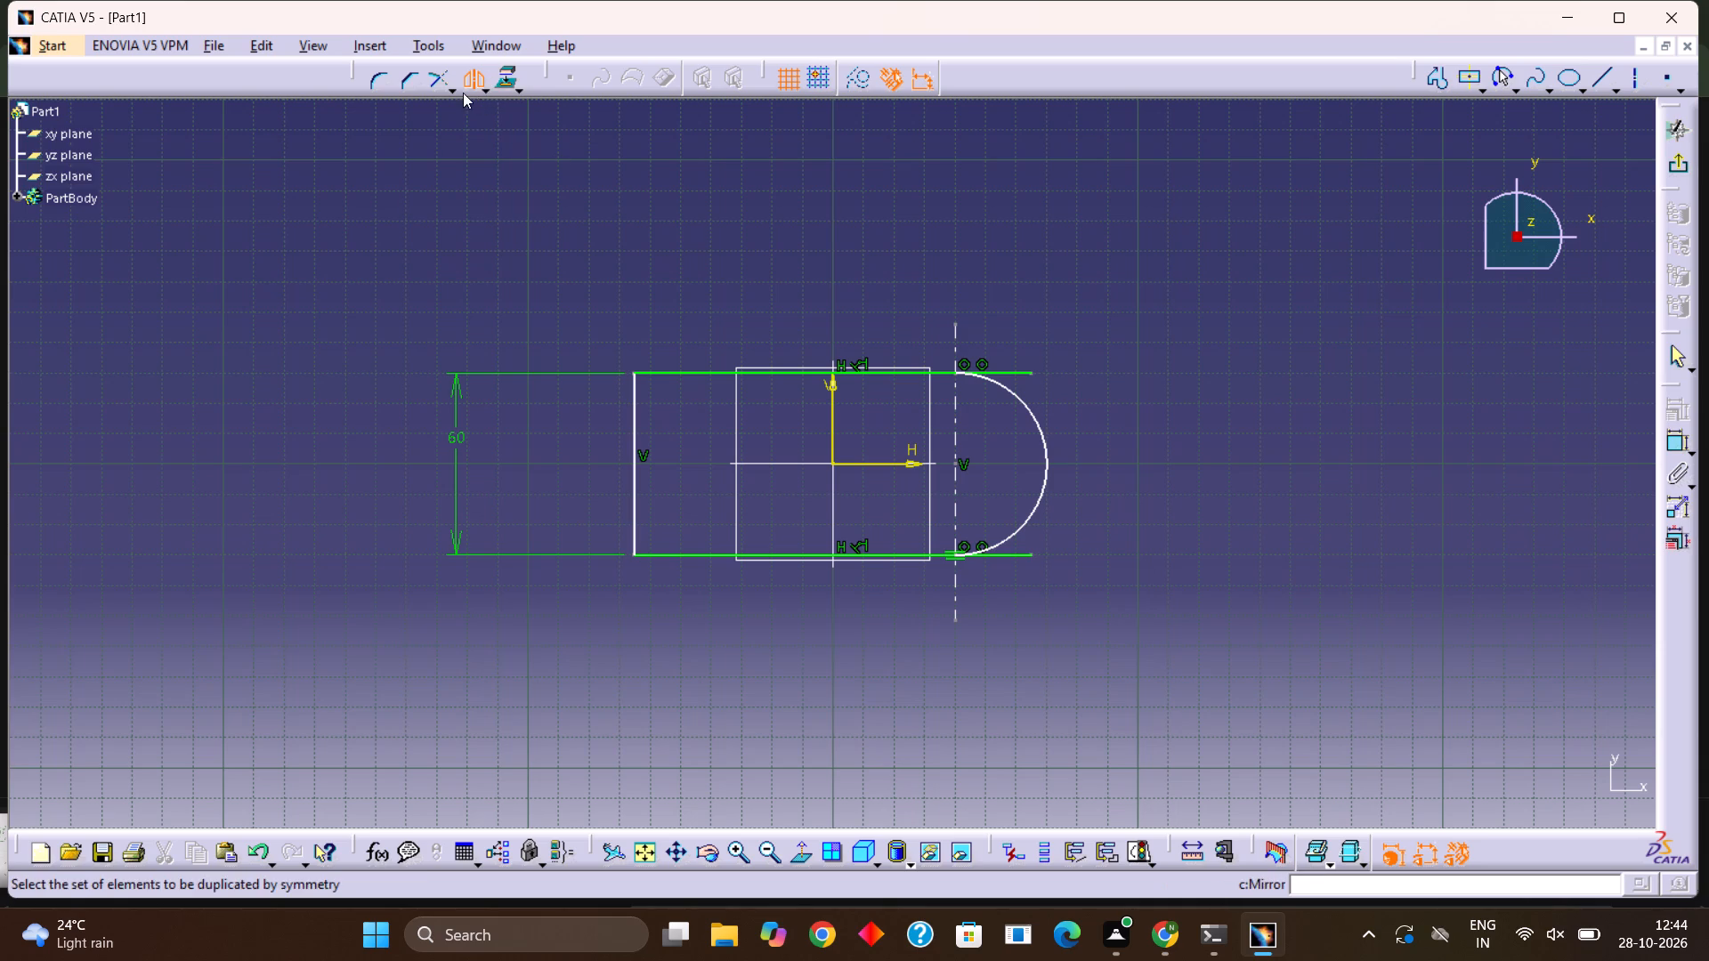
Quick-trim the overhanging ends of the rectangle's bottom and top edges back to the arc's endpoints.
{"action": "left_click", "coordinate": [452, 89]}
{"action": "double_click", "coordinate": [472, 181]}
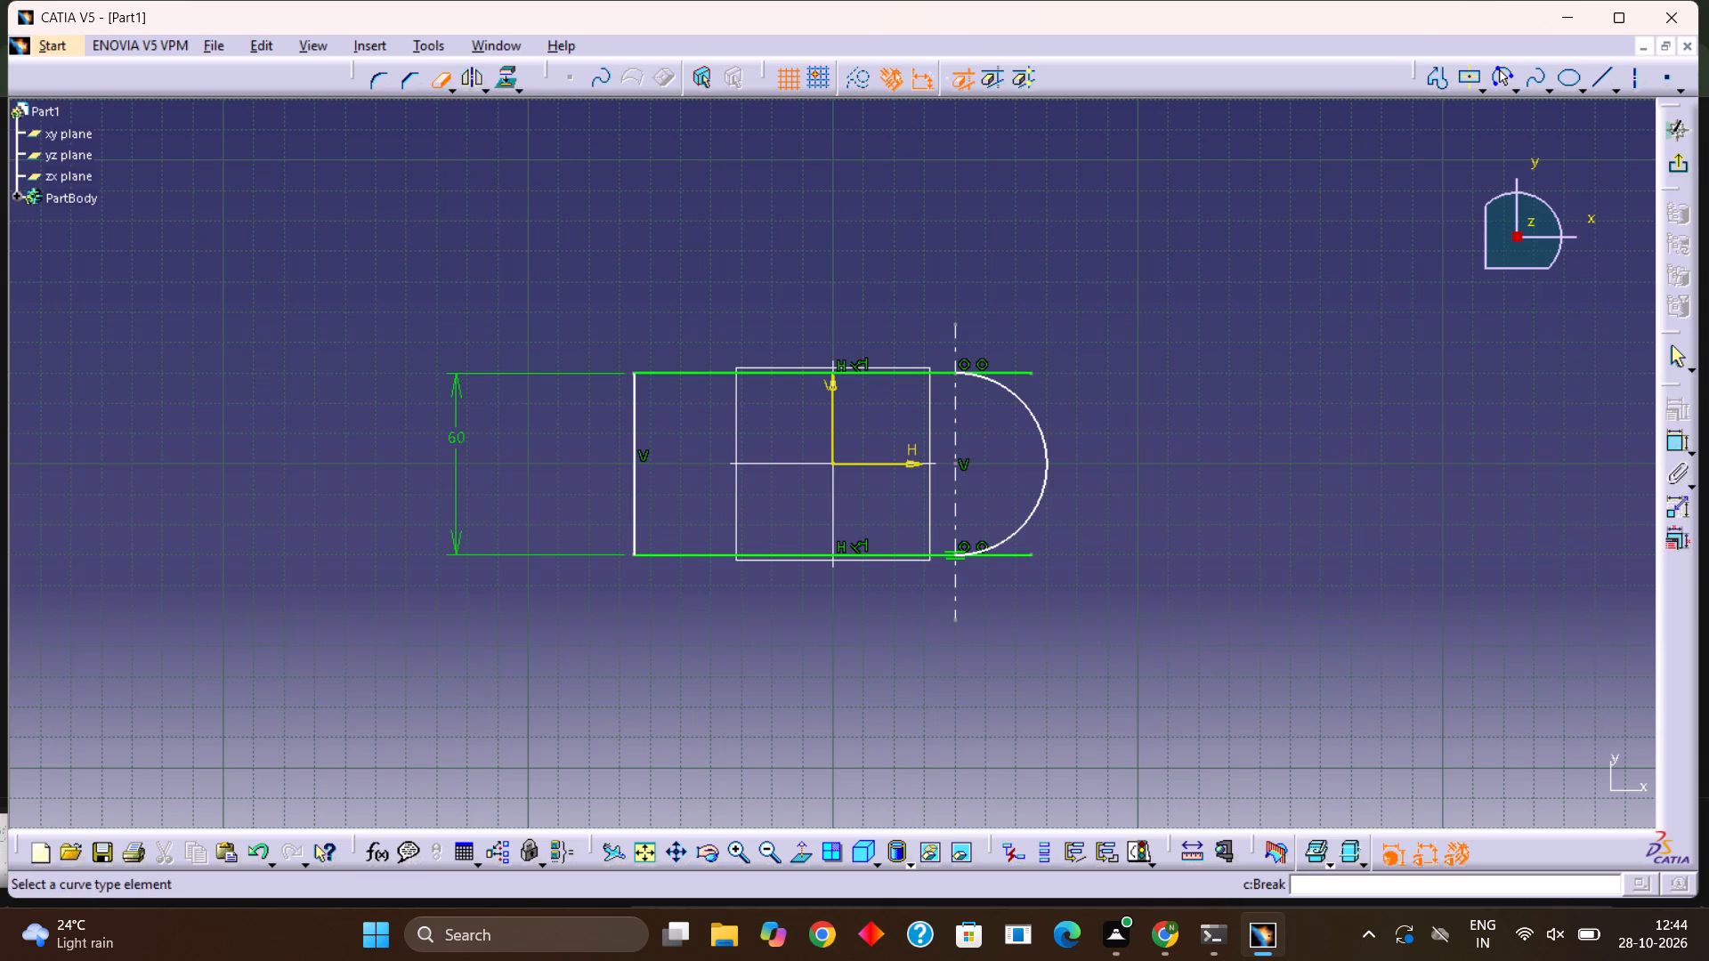
{"action": "left_click", "coordinate": [1006, 554]}
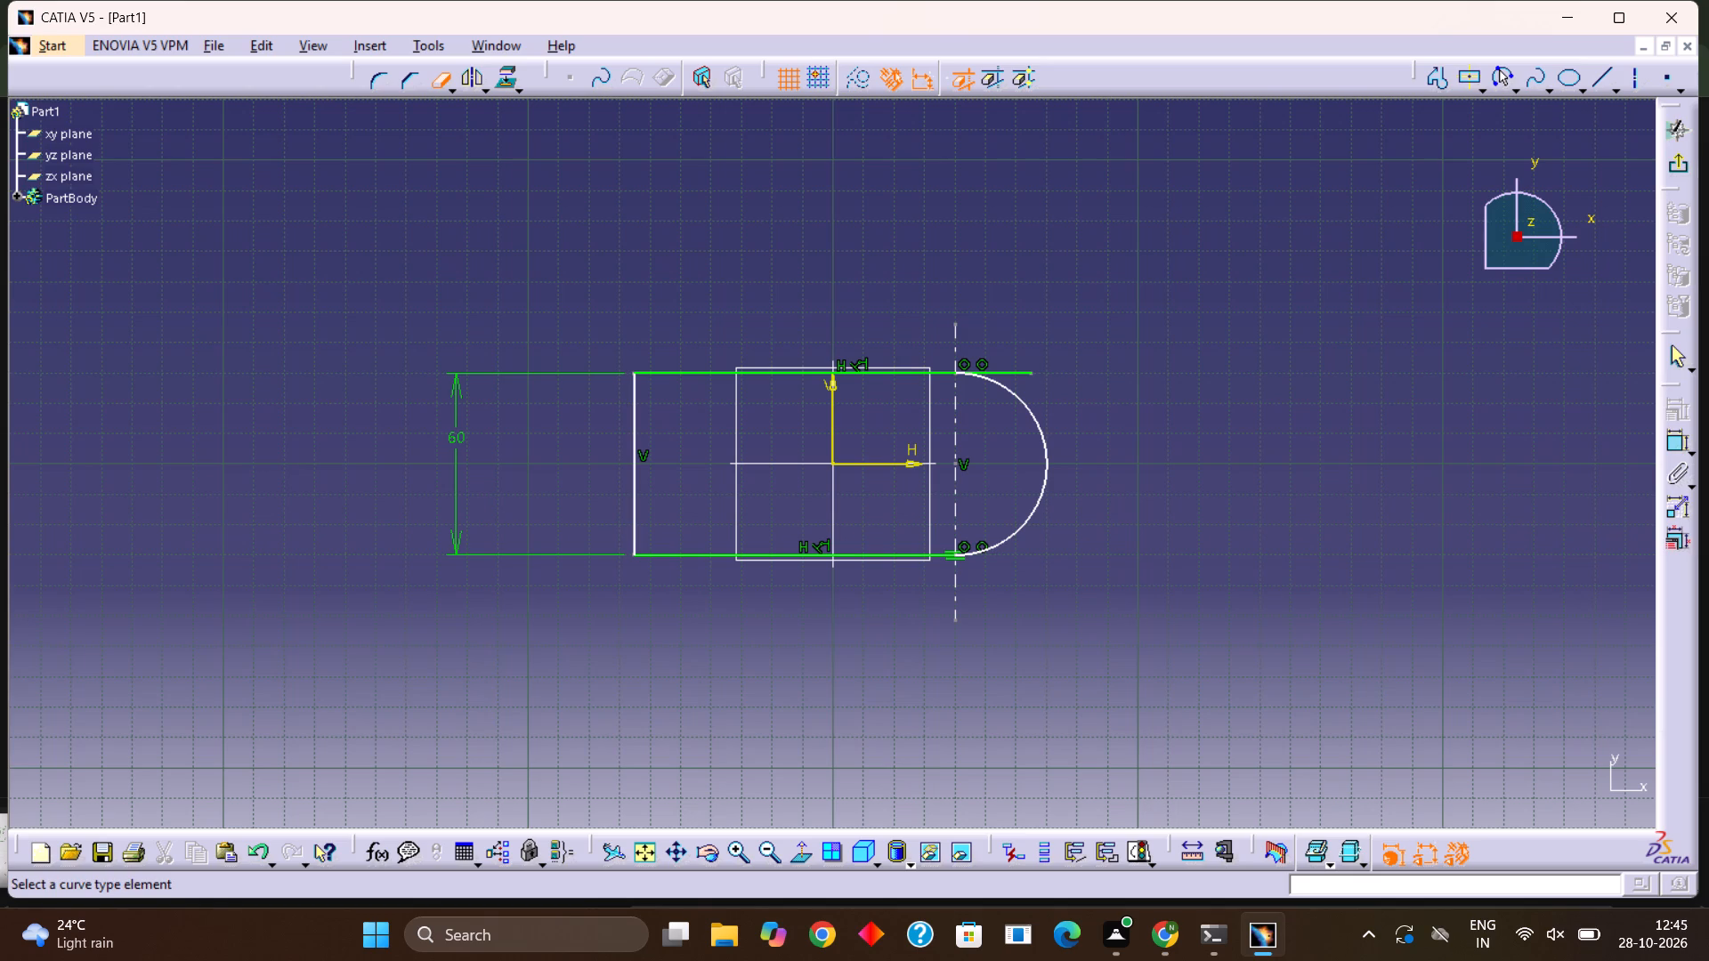
{"action": "left_click", "coordinate": [1022, 375]}
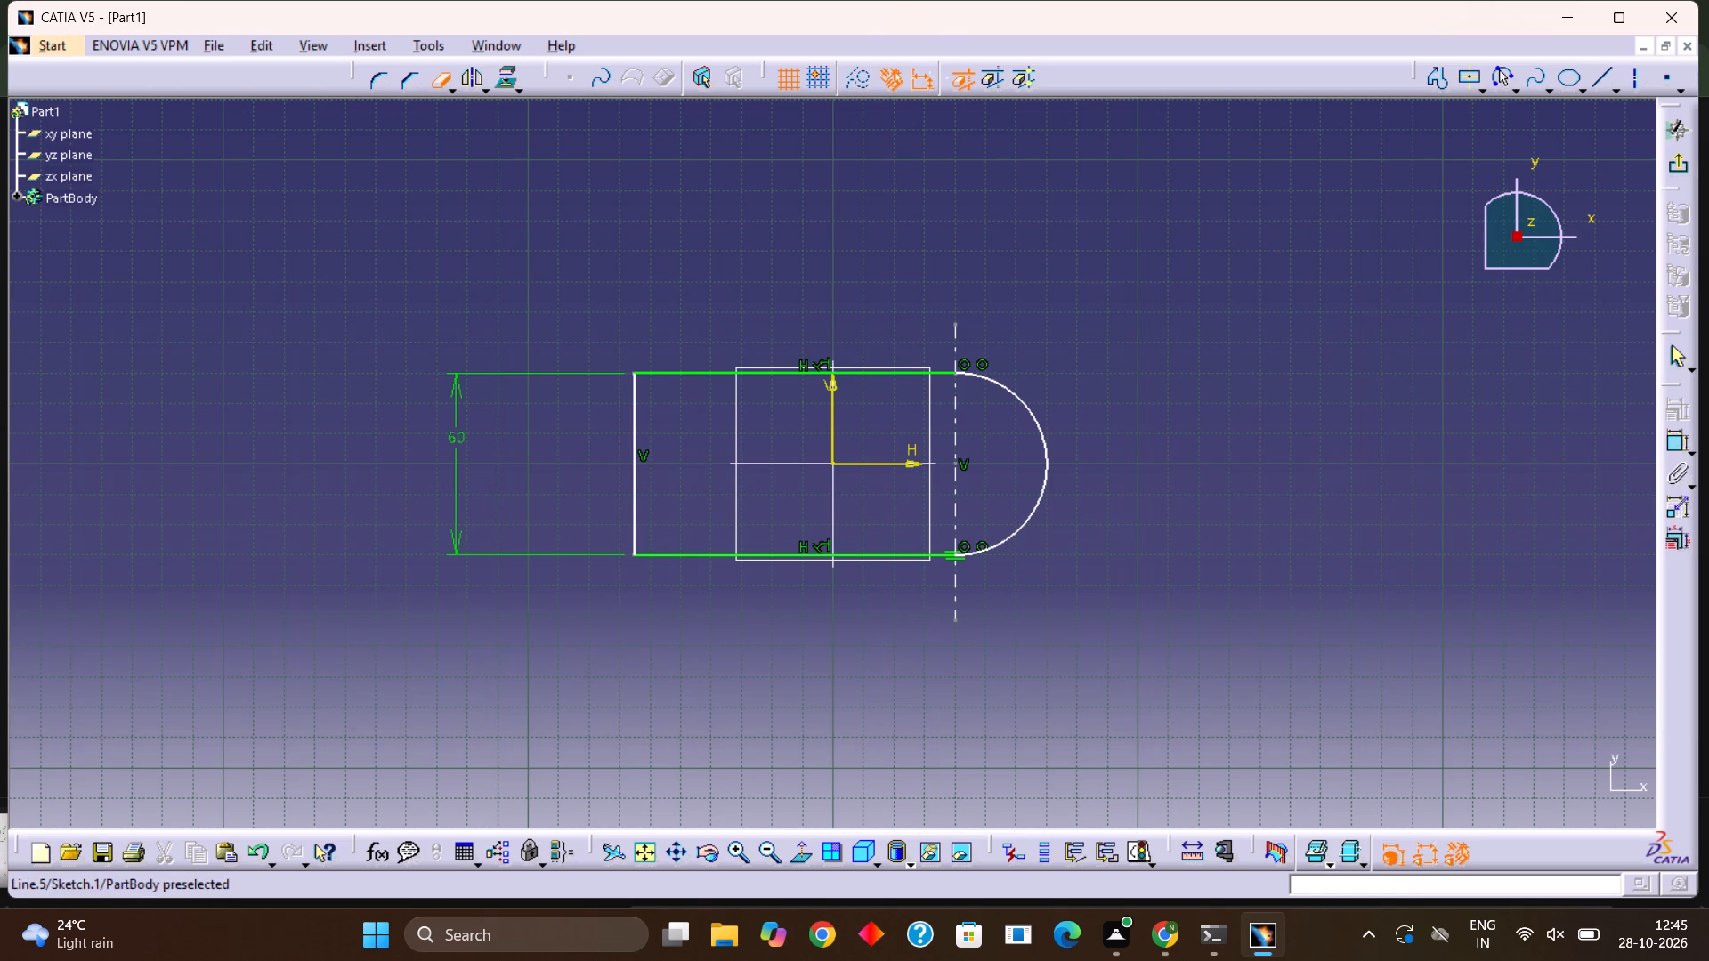
Trim away all segments of the vertical axis line at the arc's endpoints.
{"action": "left_click", "coordinate": [954, 336]}
{"action": "left_click", "coordinate": [957, 417]}
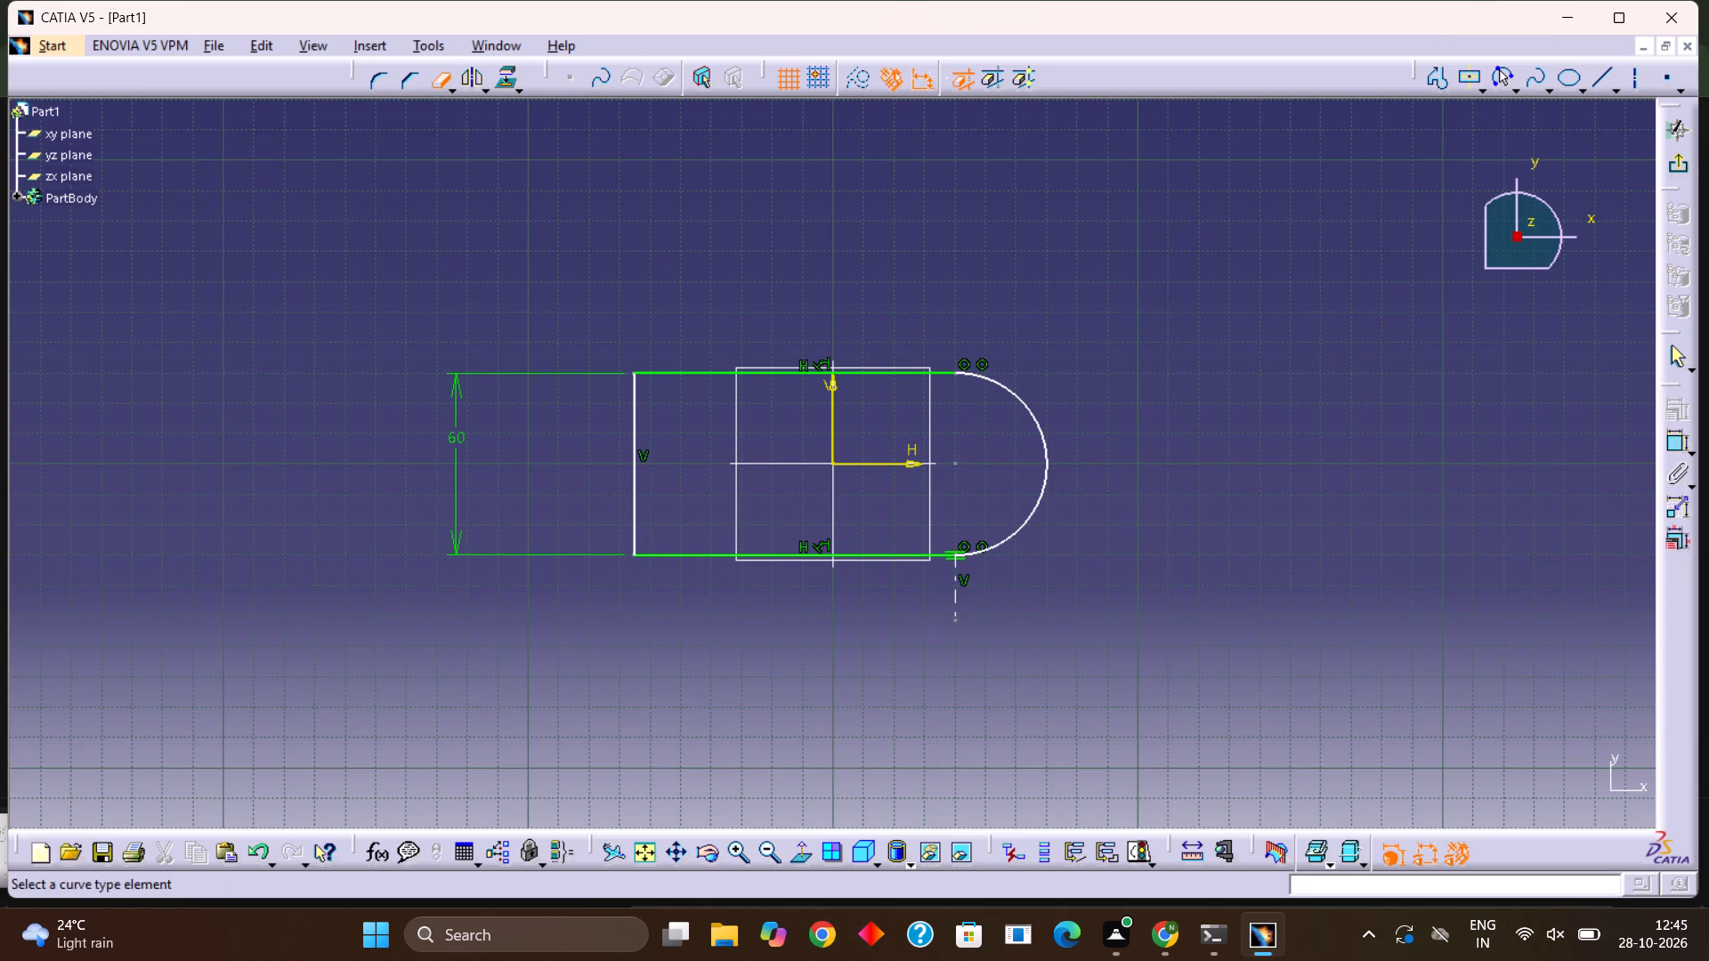
{"action": "left_click", "coordinate": [952, 589]}
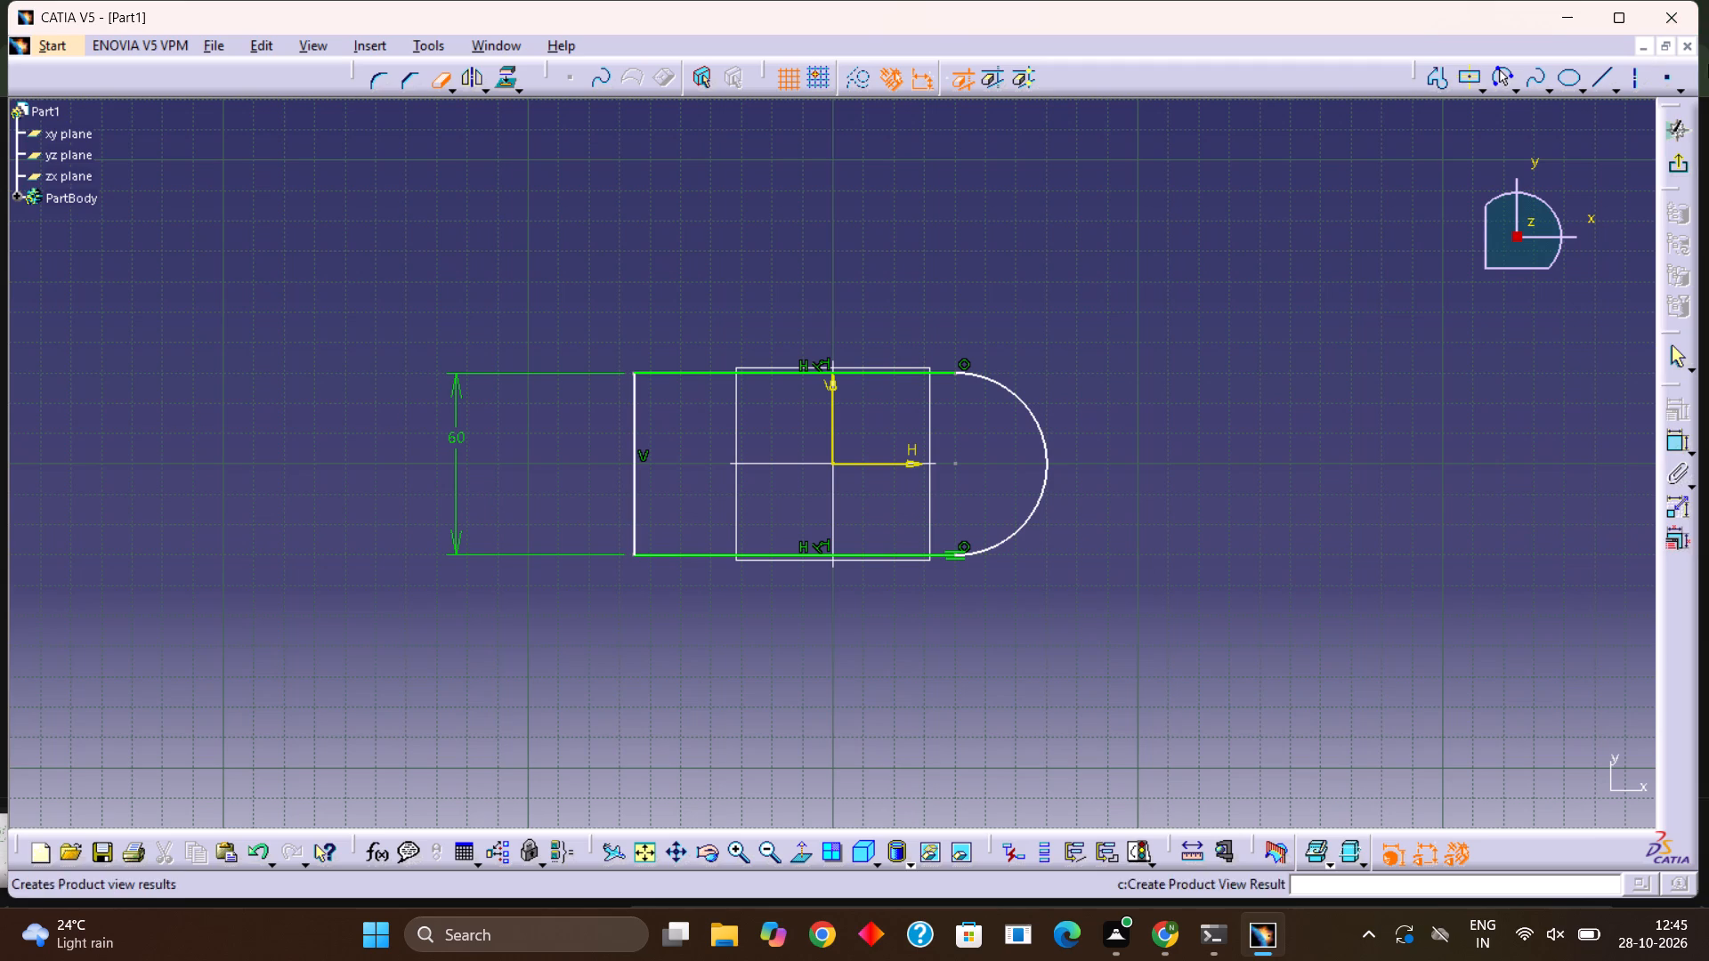
Exit the sketch and pad the round-ended profile to a length of 15 mm.
{"action": "left_click", "coordinate": [1670, 161]}
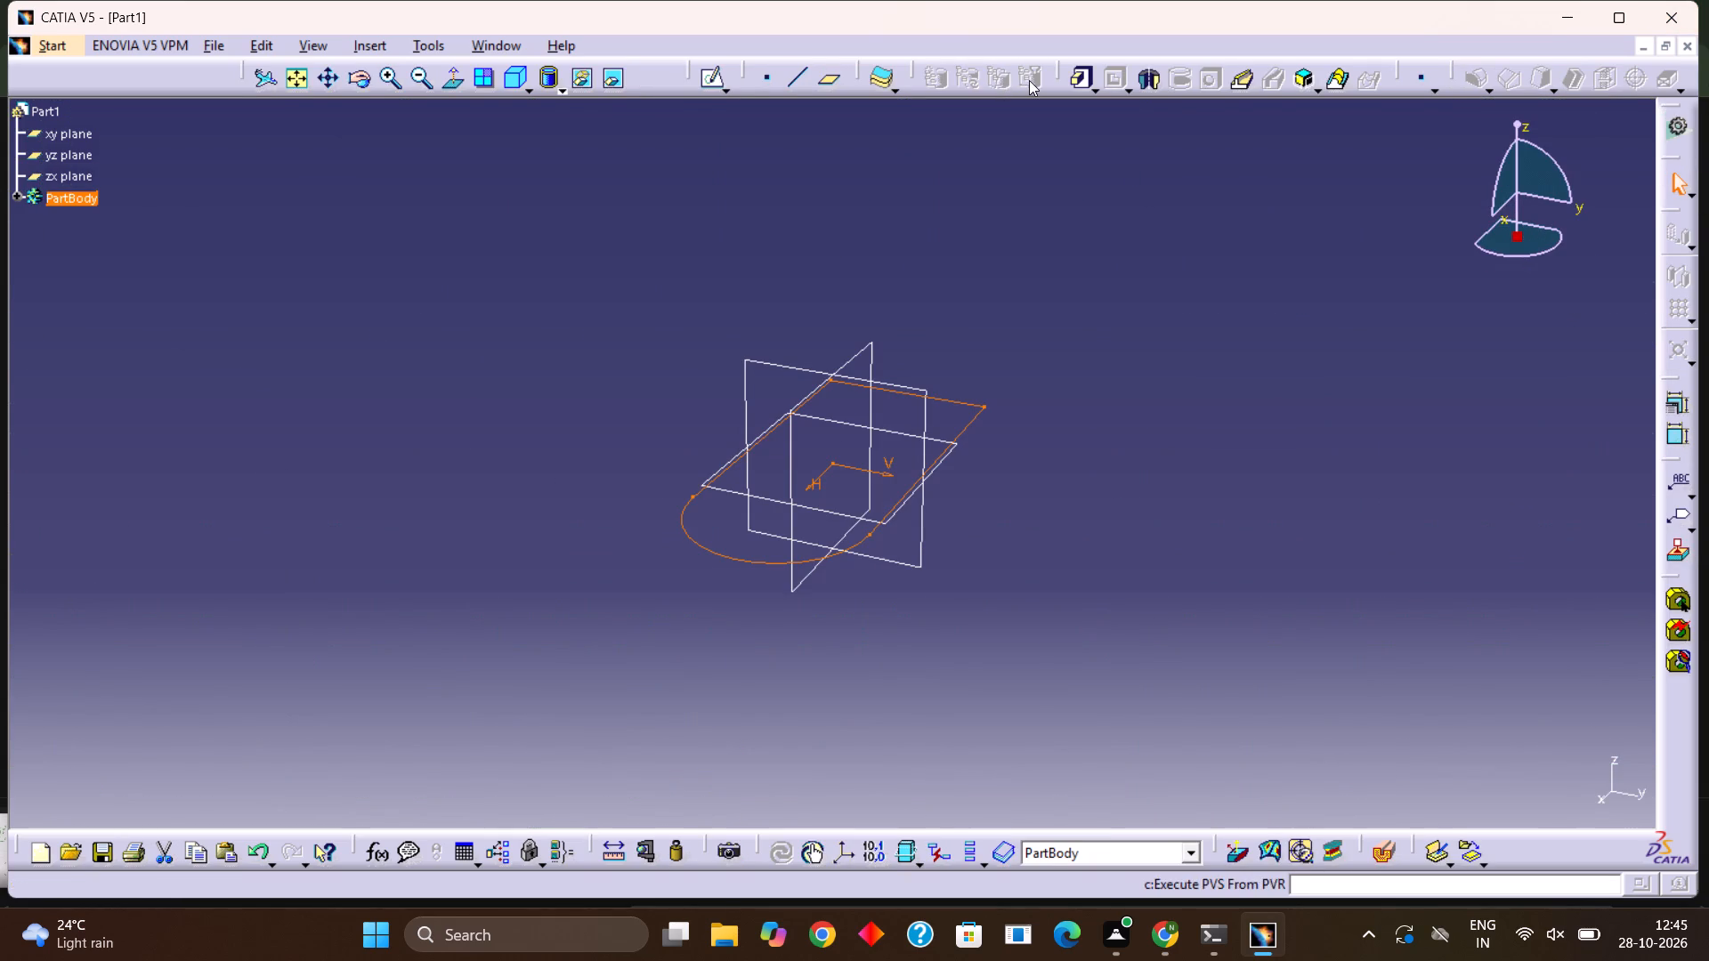
{"action": "left_click", "coordinate": [1076, 76]}
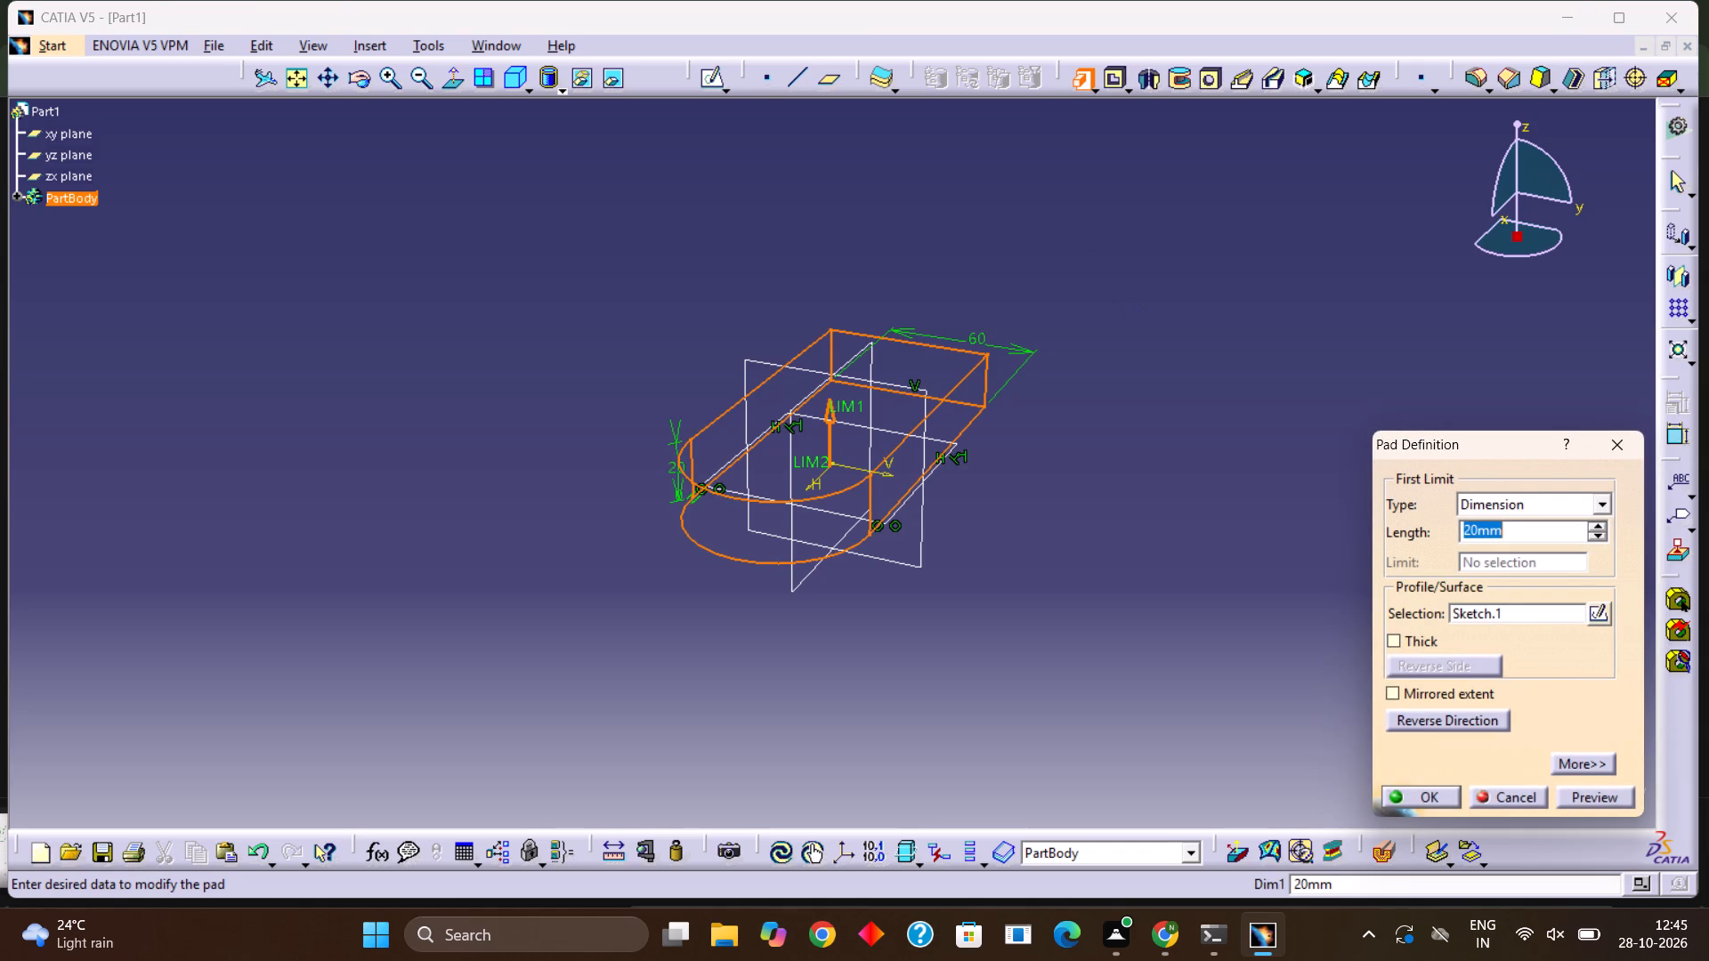
{"action": "key", "text": "BackSpace"}
{"action": "type", "text": "15"}
{"action": "key", "text": "Return"}
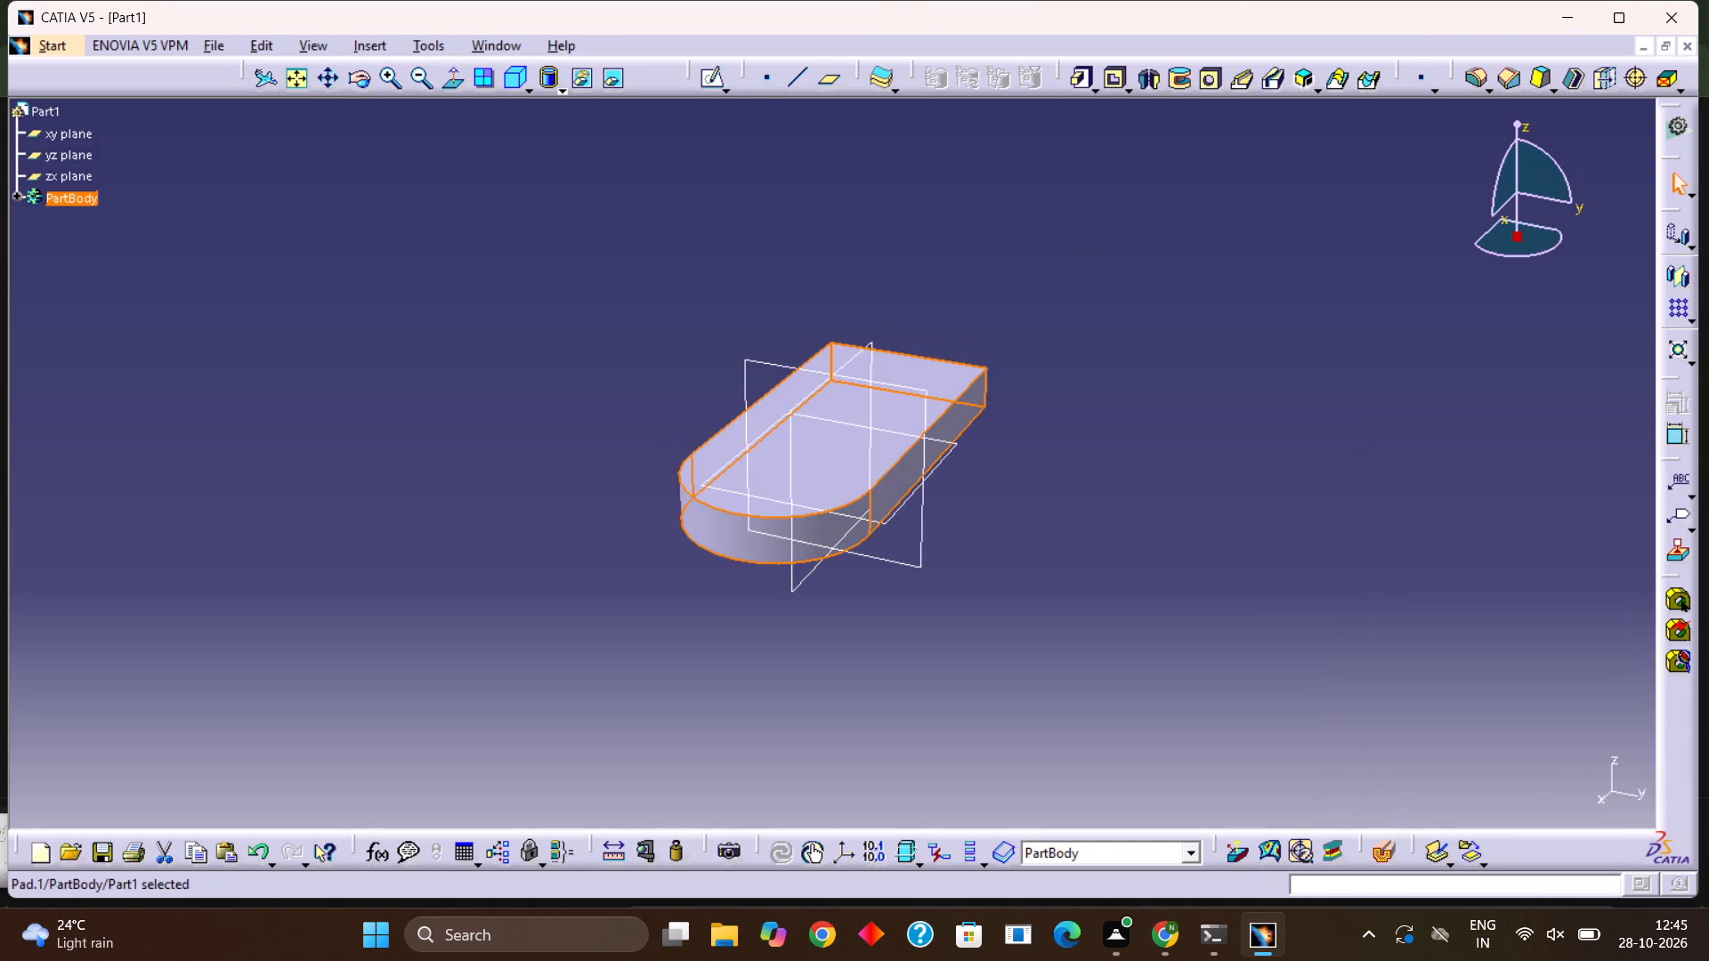
Start a new sketch on the pad's top face.
{"action": "left_click", "coordinate": [1033, 576]}
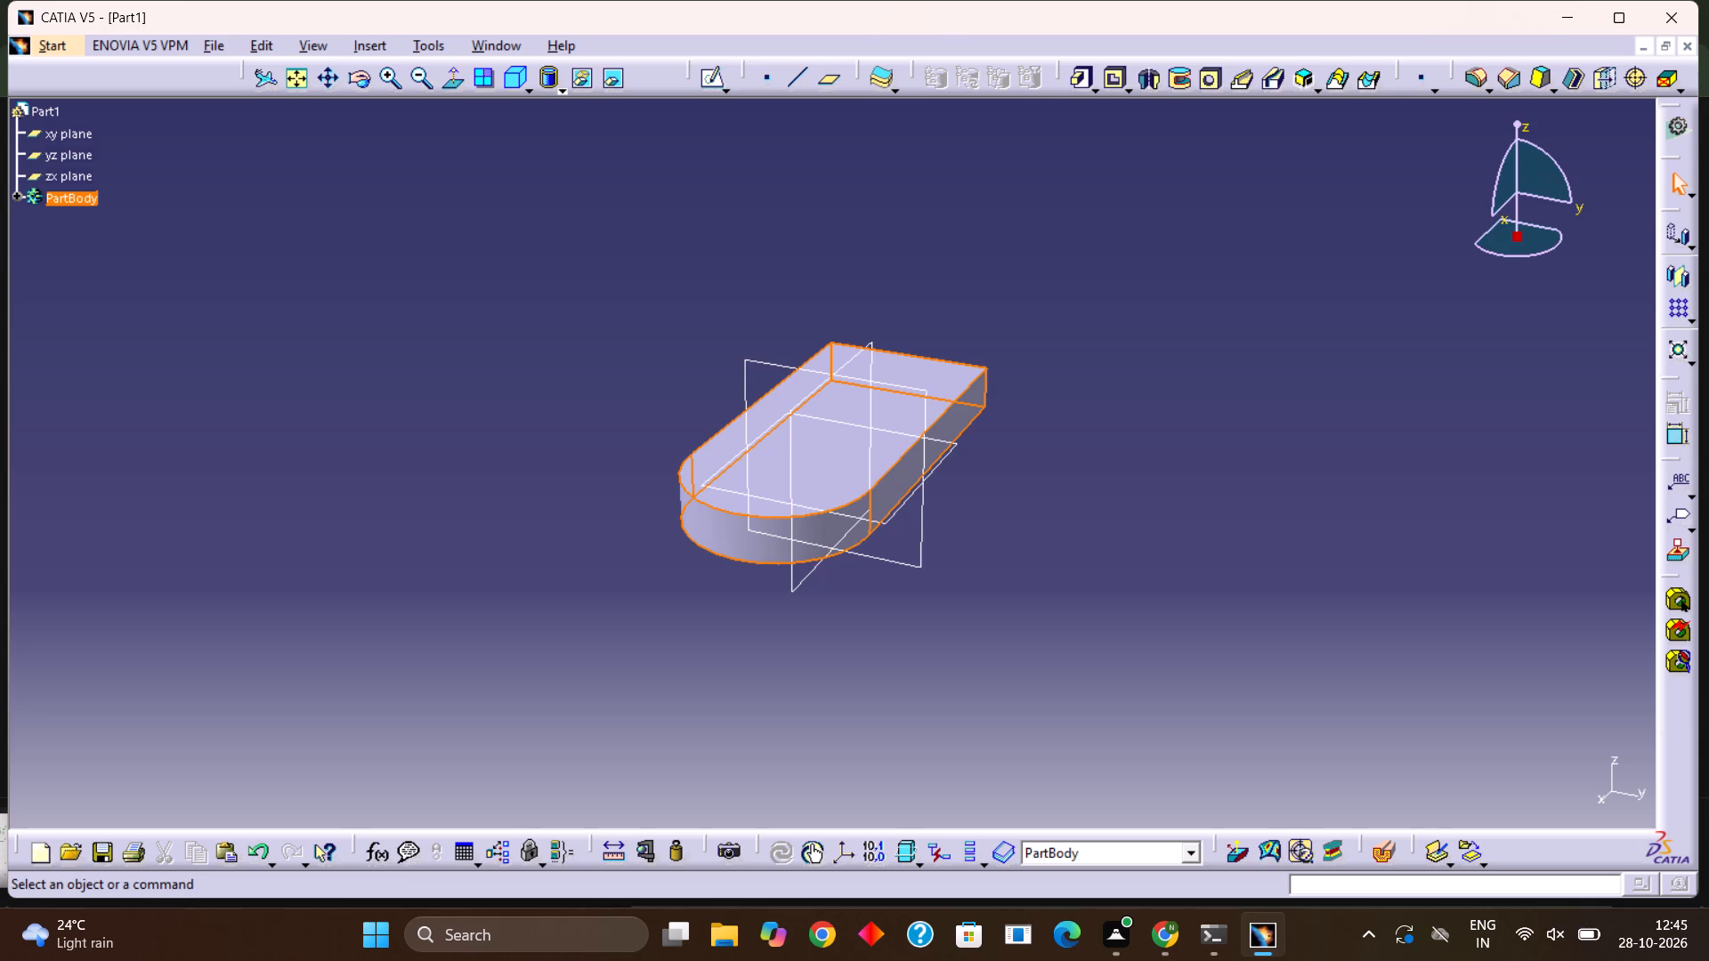
{"action": "middle_click_drag", "start_coordinate": [944, 603], "coordinate": [949, 600]}
{"action": "right_click_drag", "start_coordinate": [944, 603], "coordinate": [949, 600]}
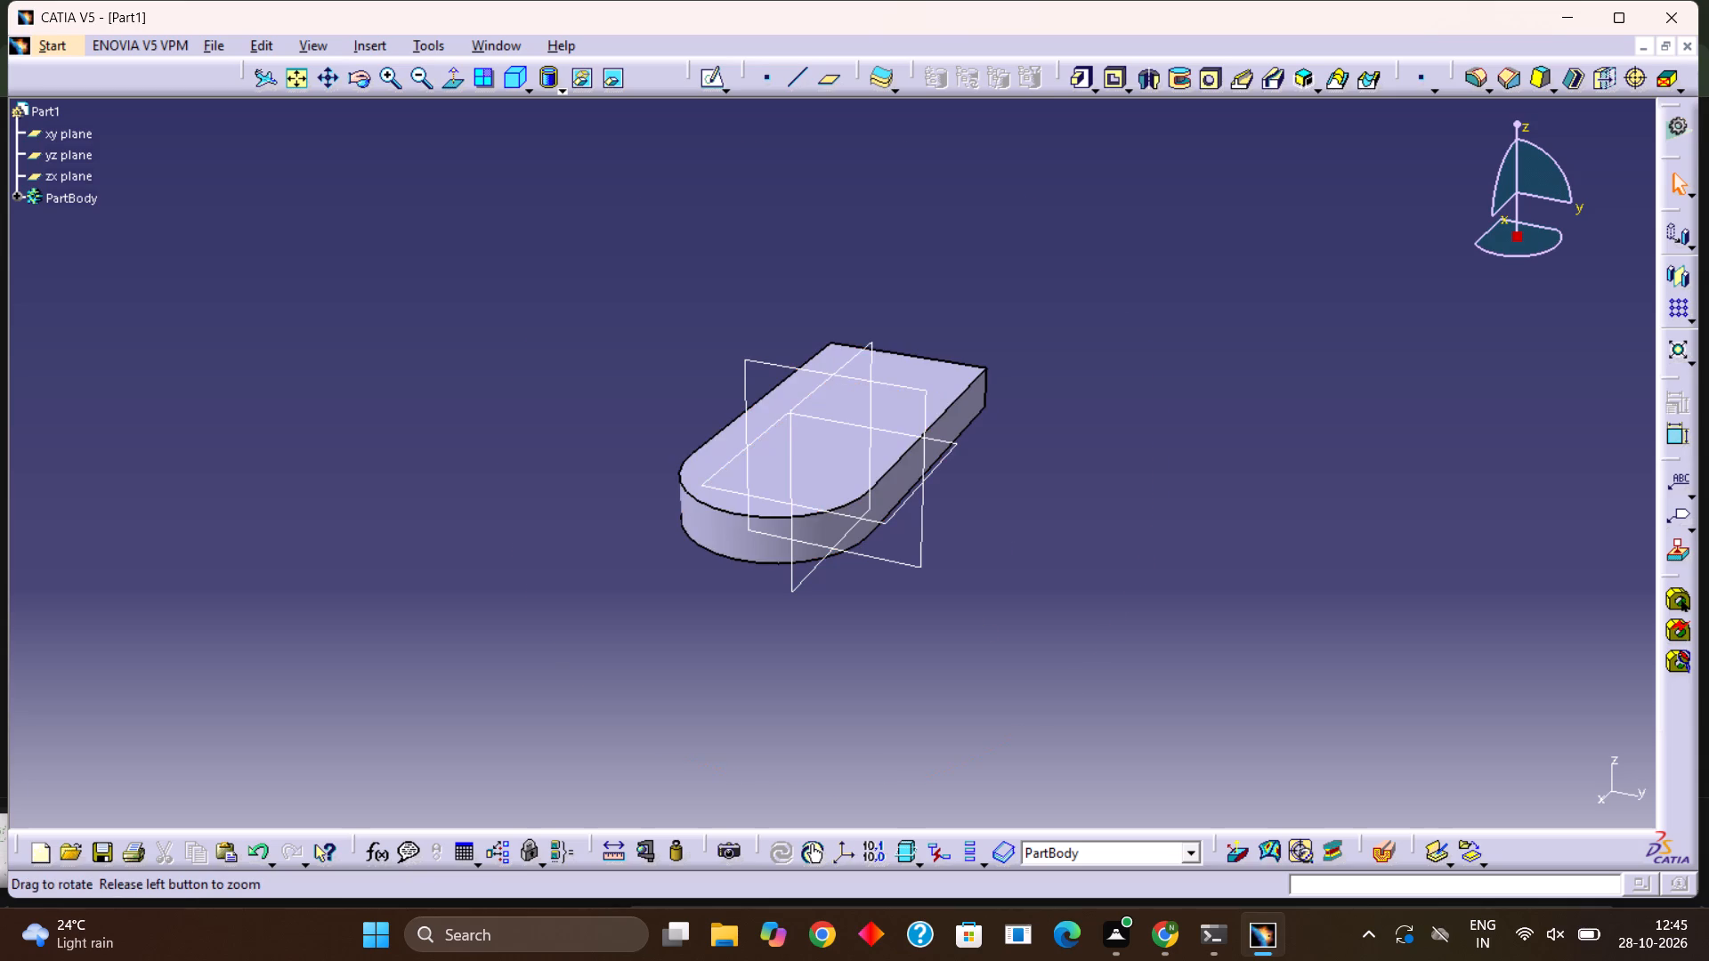
{"action": "middle_click_drag", "start_coordinate": [949, 600], "coordinate": [1384, 214]}
{"action": "right_click_drag", "start_coordinate": [949, 600], "coordinate": [1384, 214]}
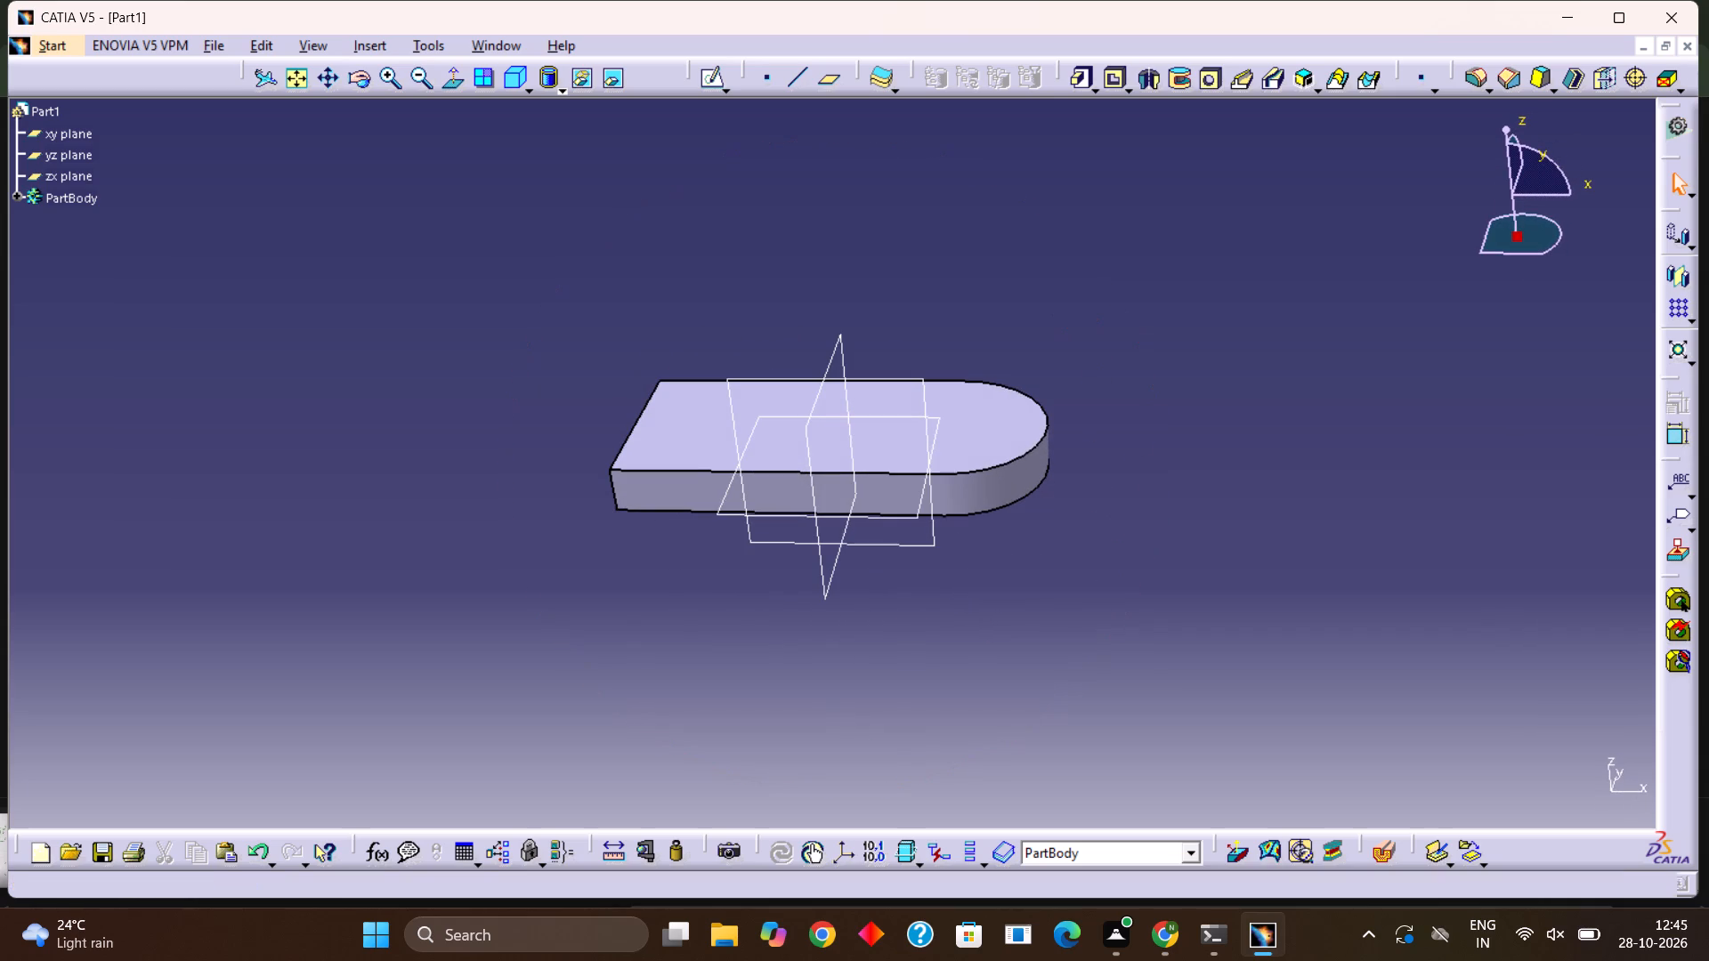
{"action": "middle_click_drag", "start_coordinate": [789, 429], "coordinate": [829, 528]}
{"action": "right_click_drag", "start_coordinate": [788, 429], "coordinate": [829, 527]}
{"action": "left_click", "coordinate": [996, 295]}
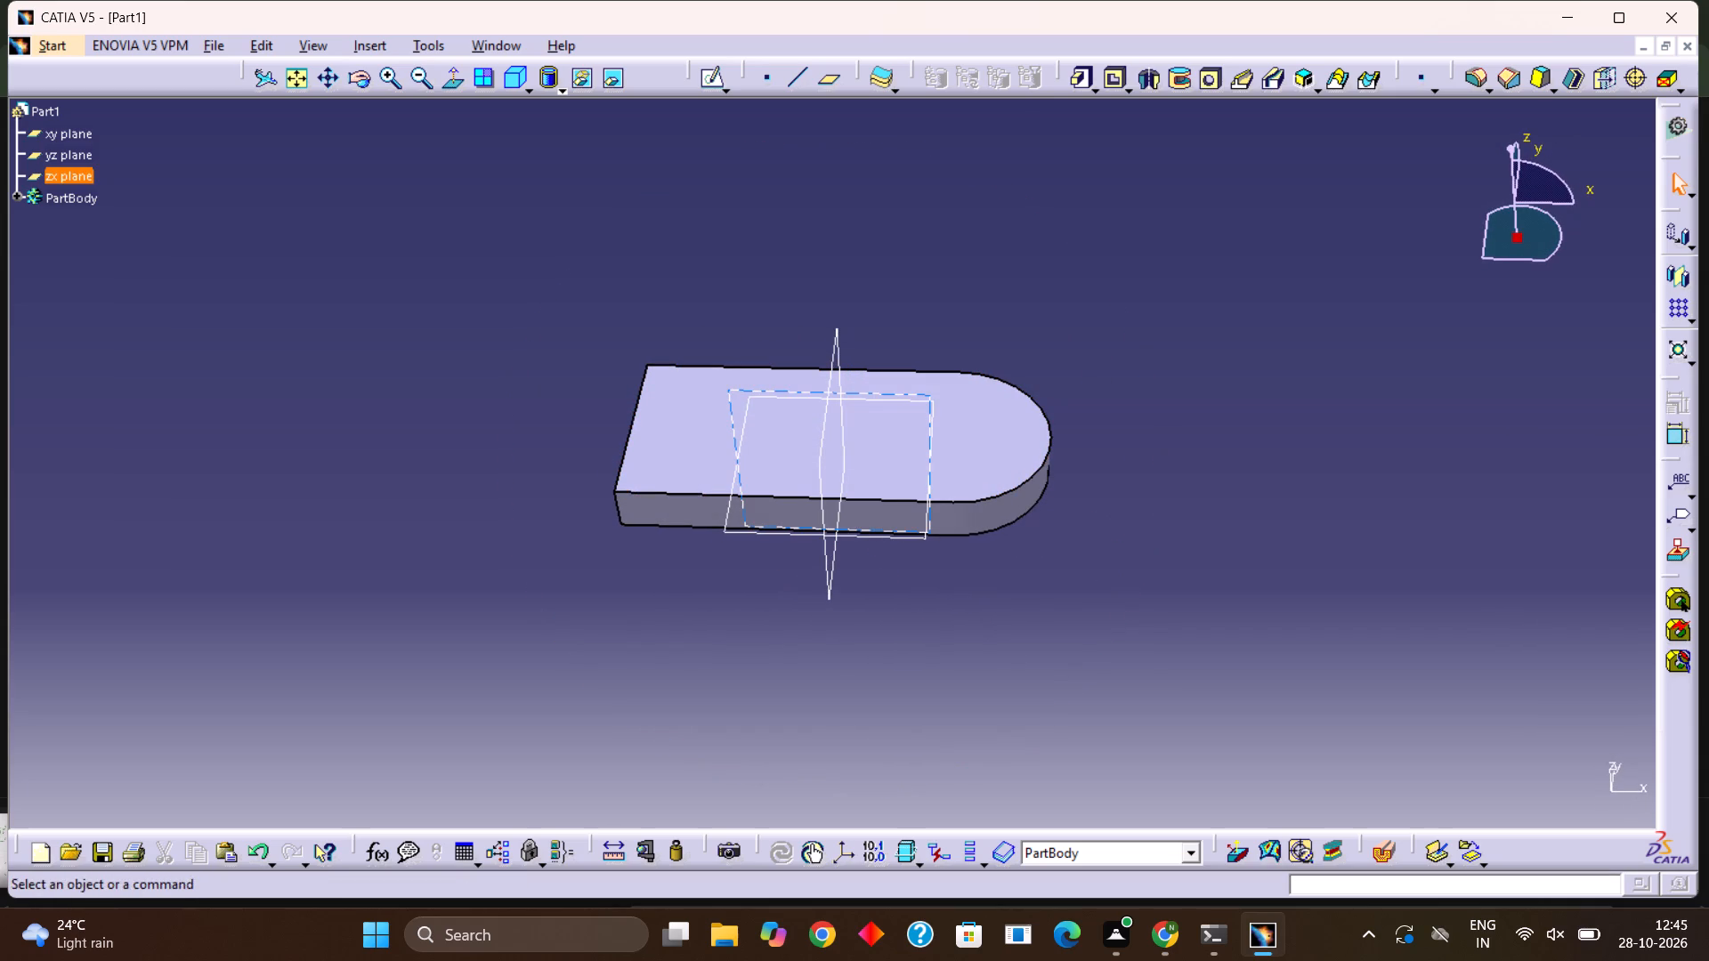
{"action": "left_click", "coordinate": [708, 78]}
{"action": "left_click", "coordinate": [993, 447]}
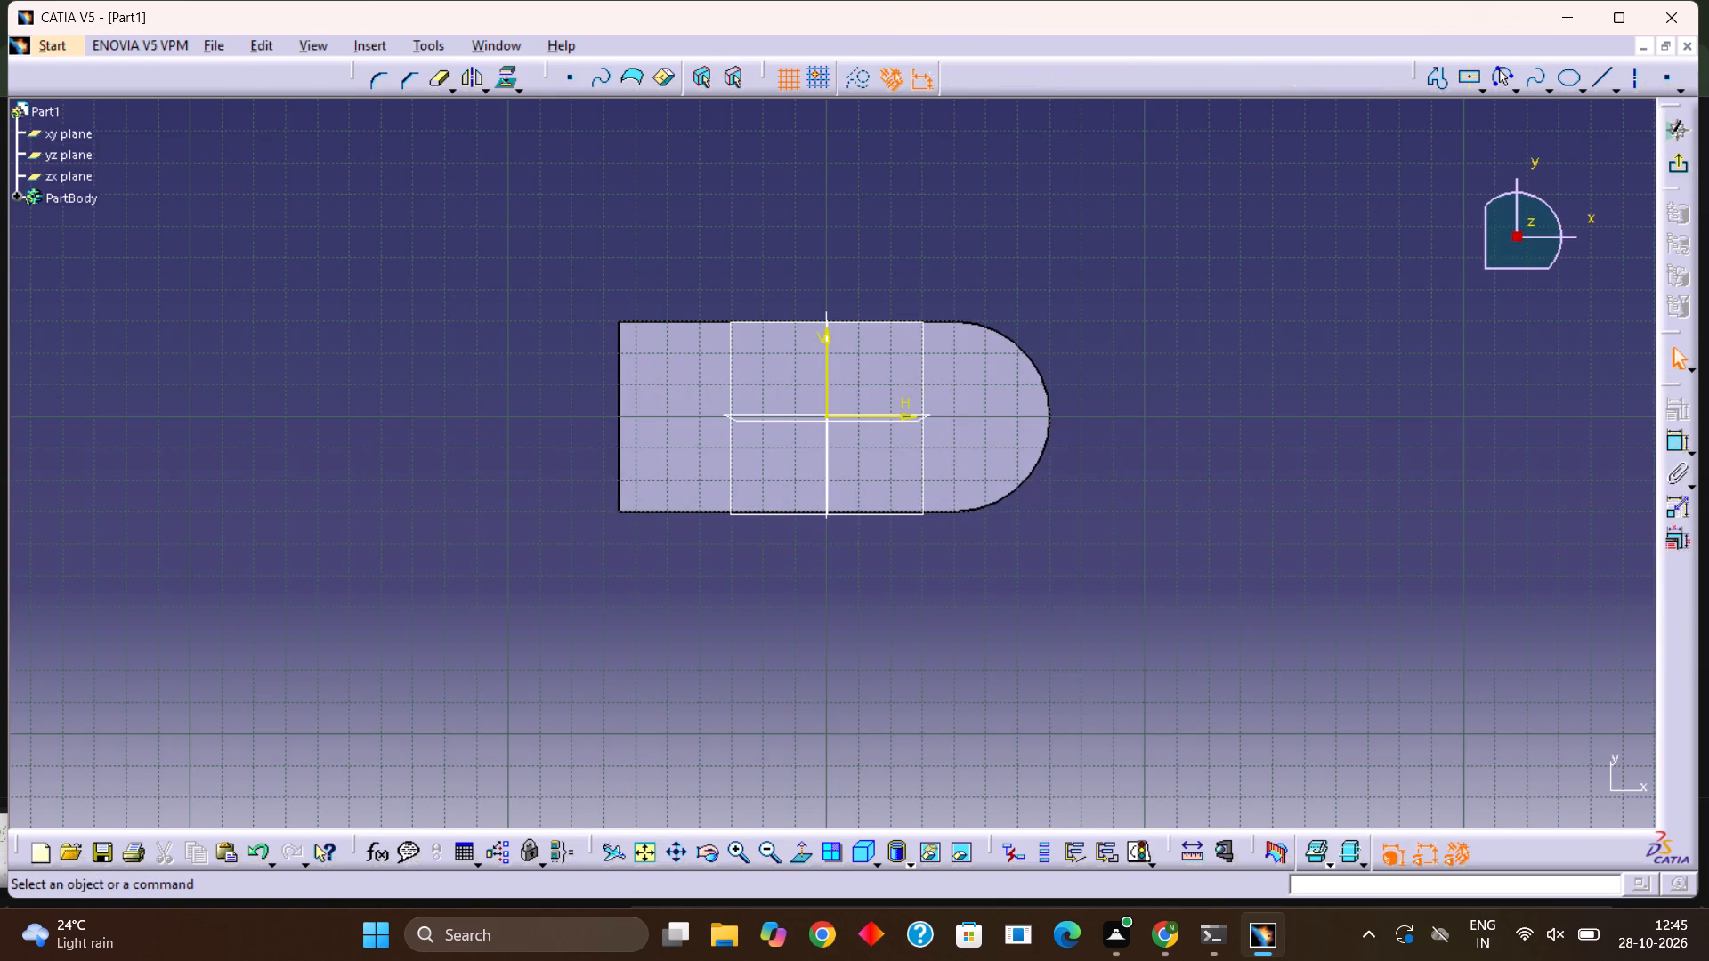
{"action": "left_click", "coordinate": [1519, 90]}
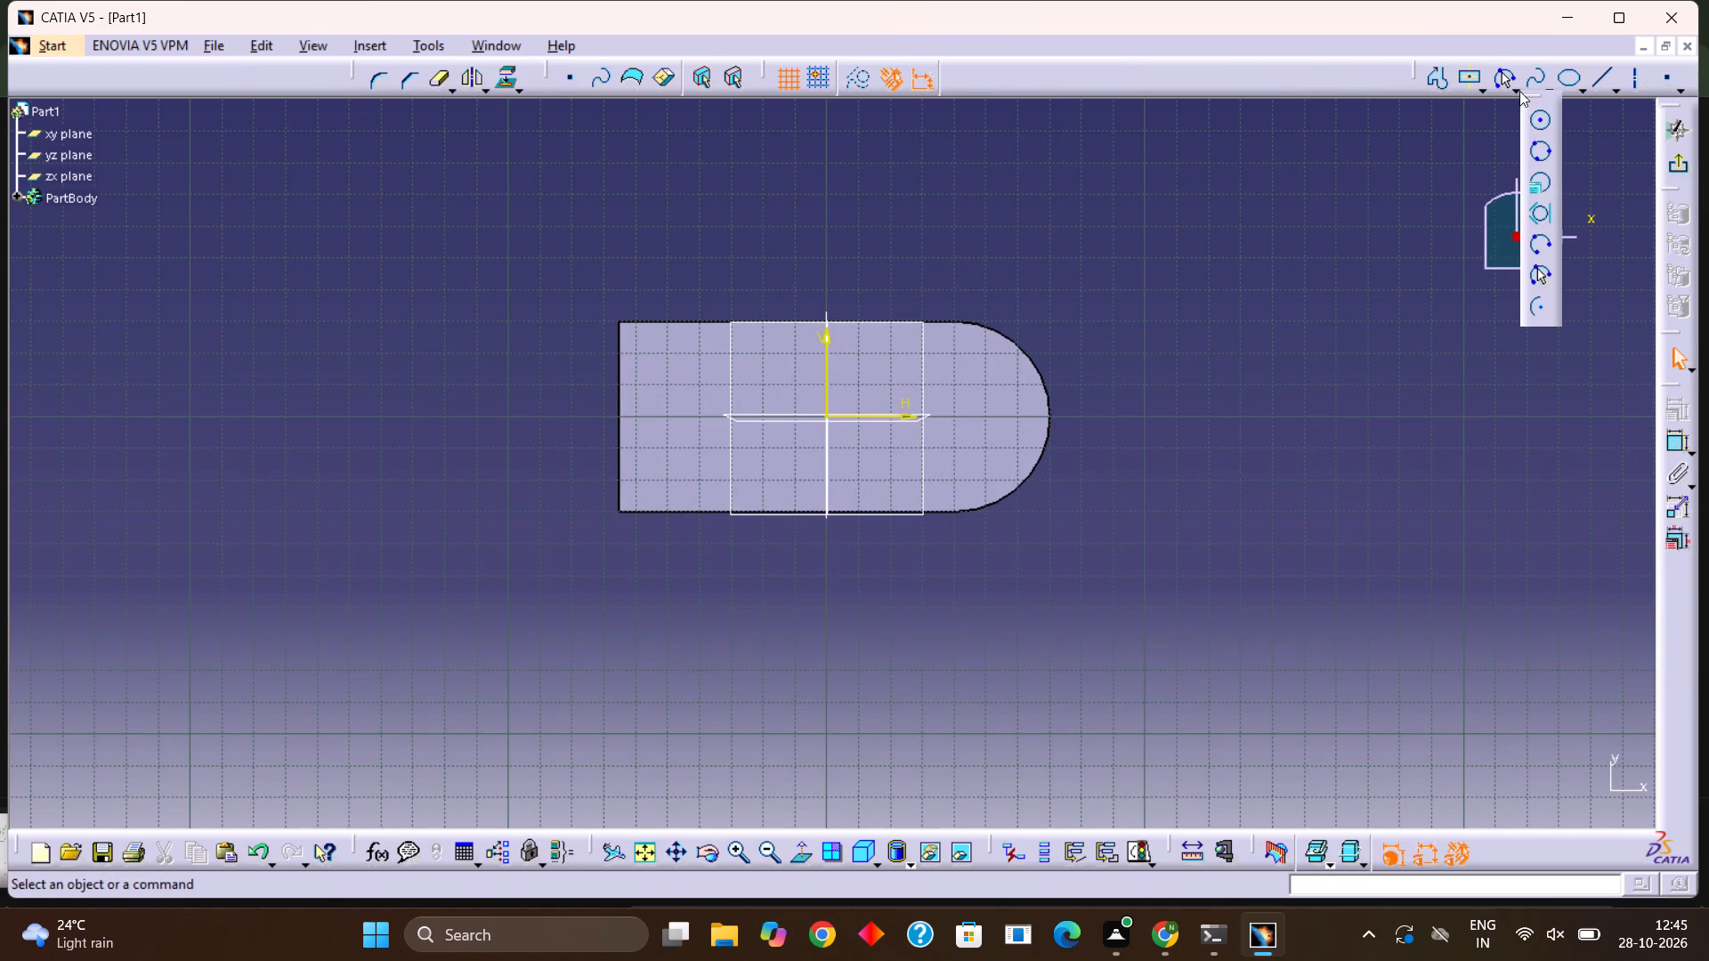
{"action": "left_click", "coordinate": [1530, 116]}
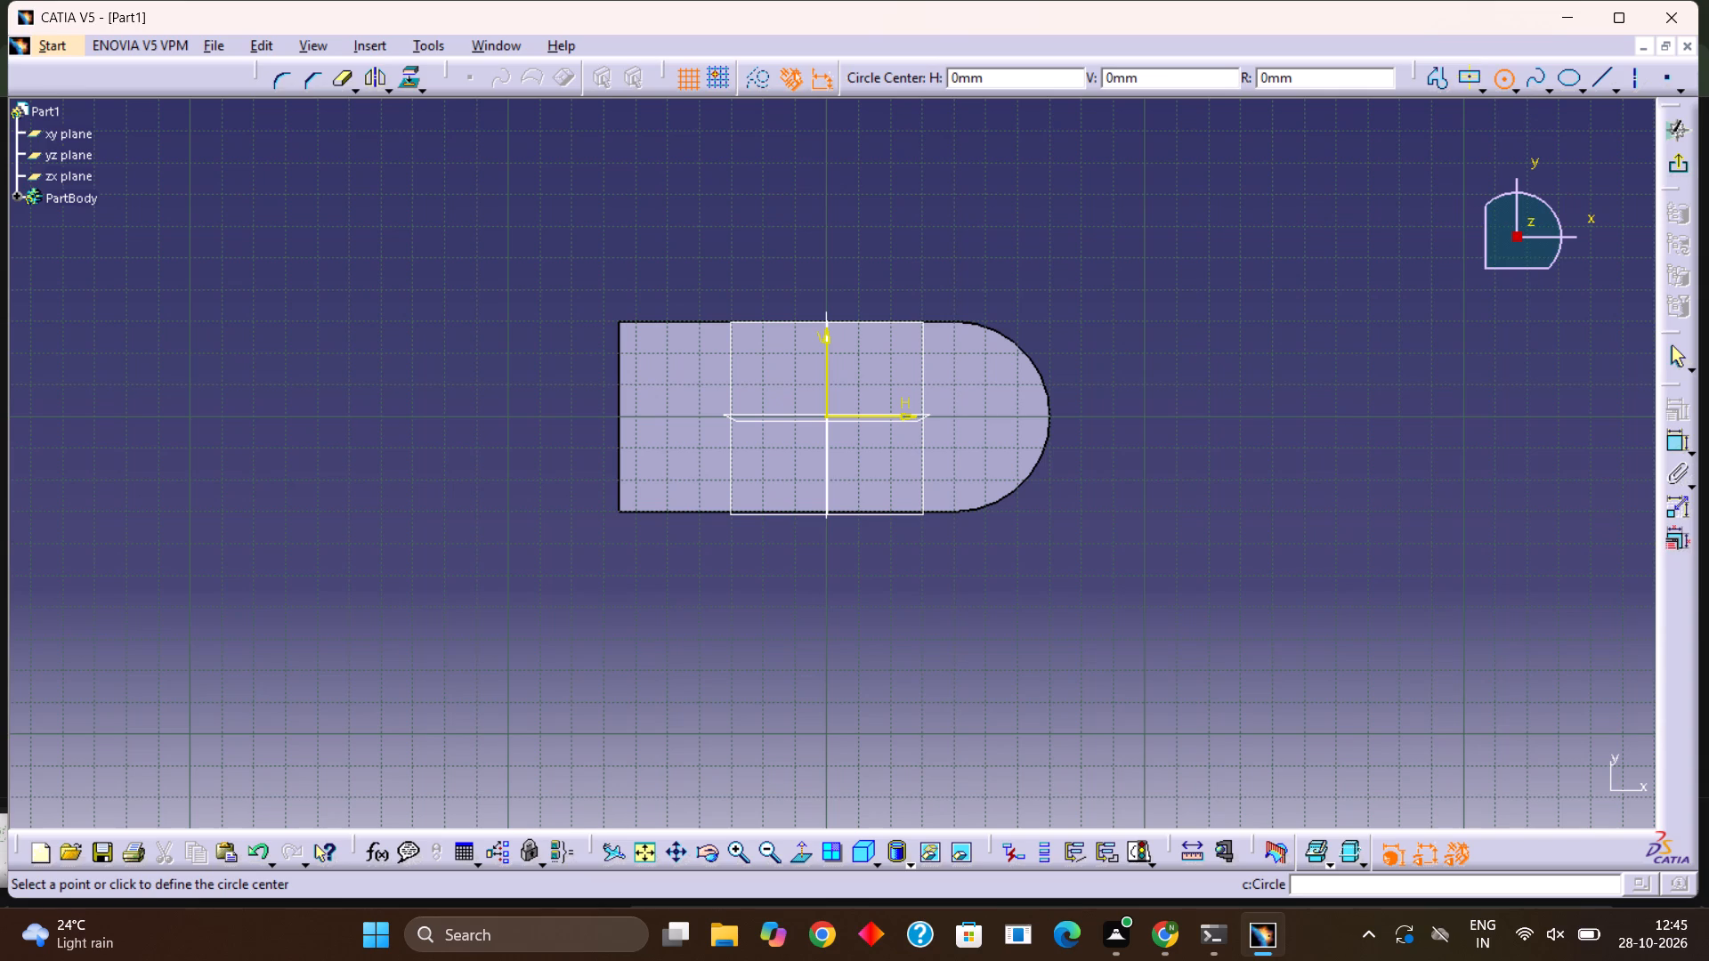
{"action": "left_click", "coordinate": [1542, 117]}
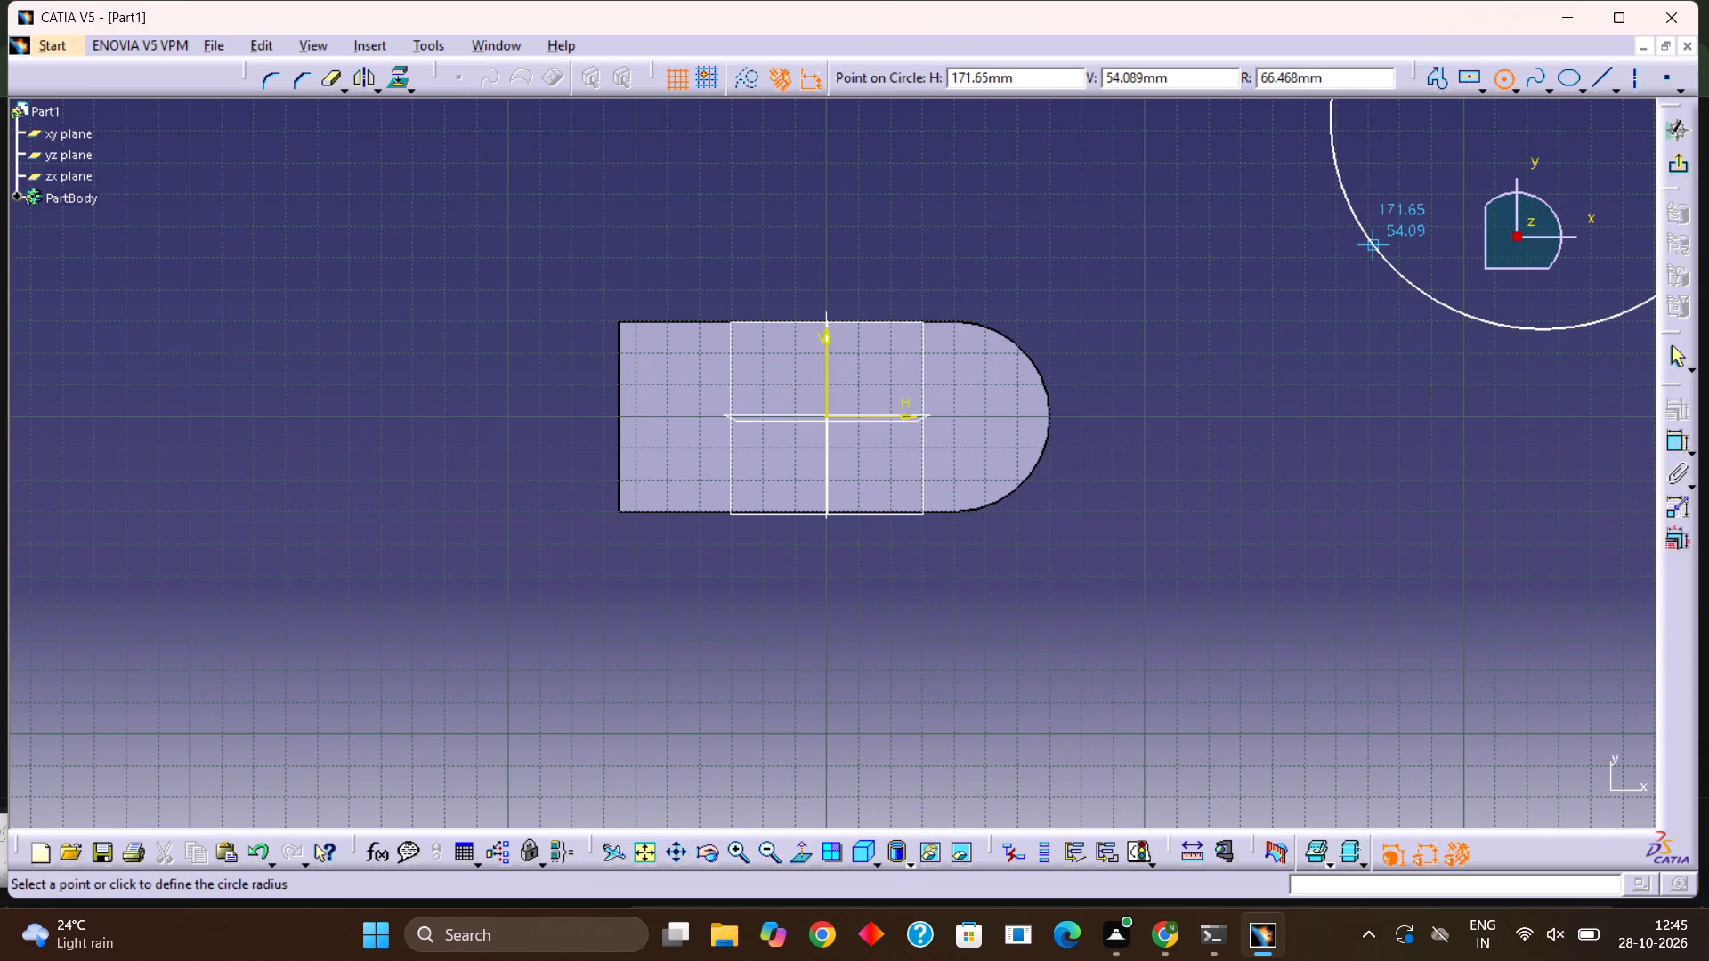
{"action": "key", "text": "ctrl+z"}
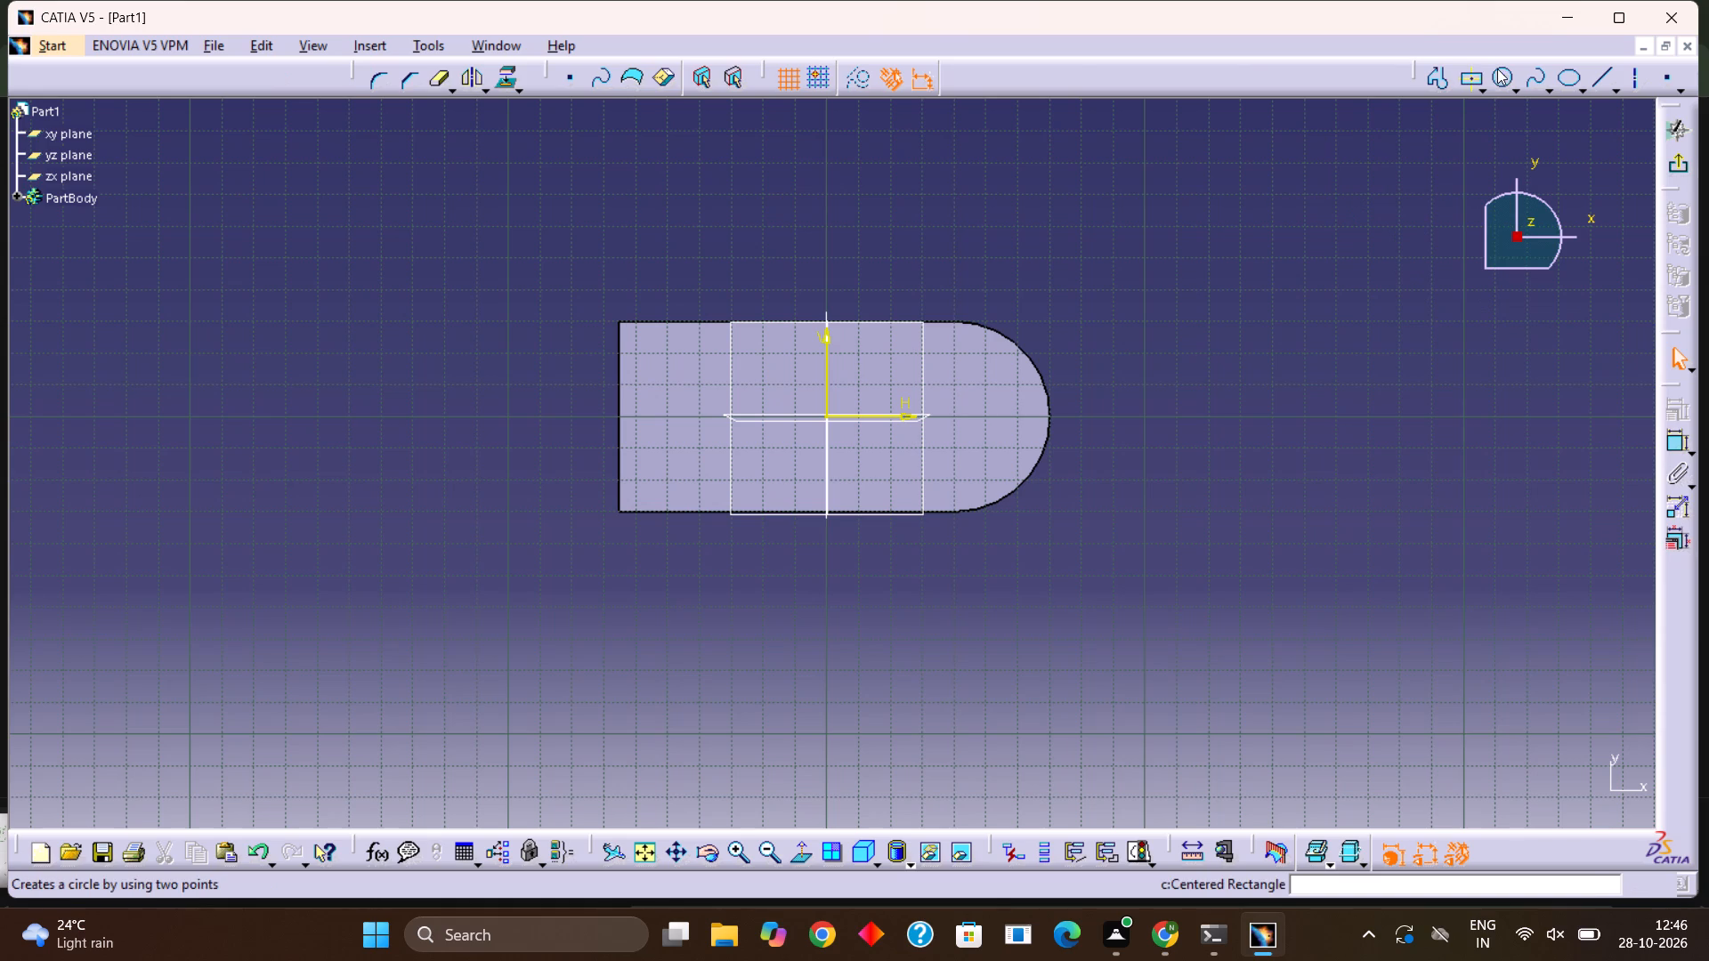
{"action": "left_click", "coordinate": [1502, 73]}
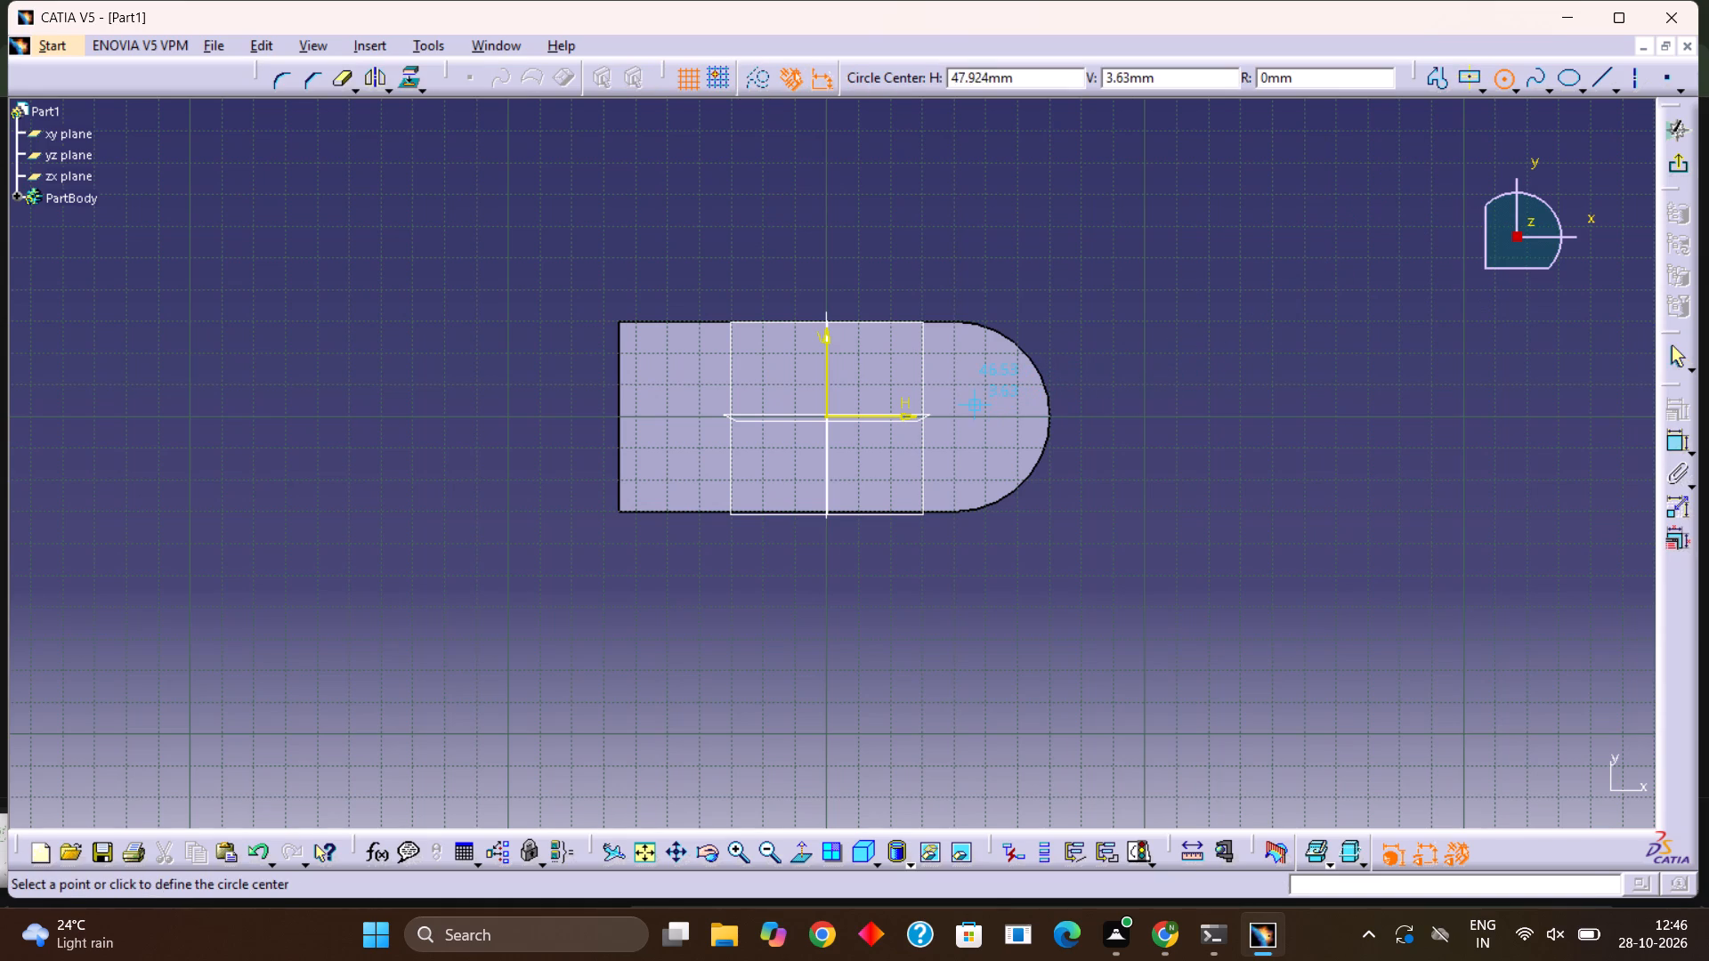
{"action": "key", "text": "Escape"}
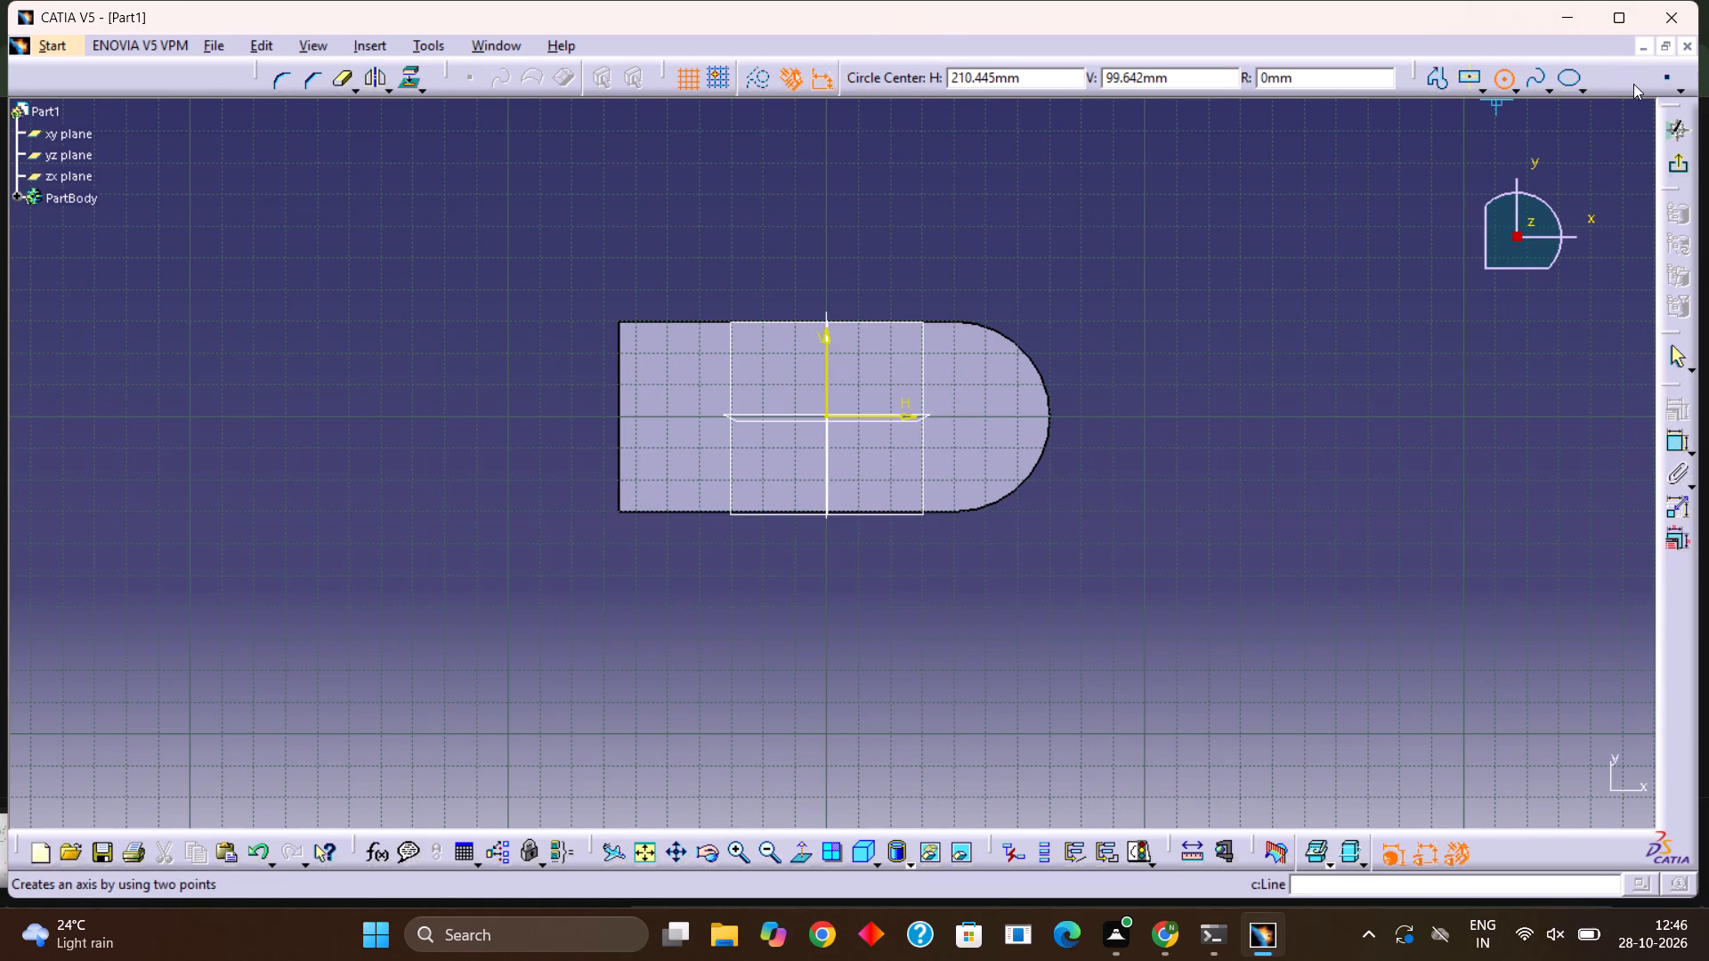
Draw a vertical axis line about 76 mm long at H about 43 mm, from the arc's upper end to below the part.
{"action": "left_click", "coordinate": [1633, 84]}
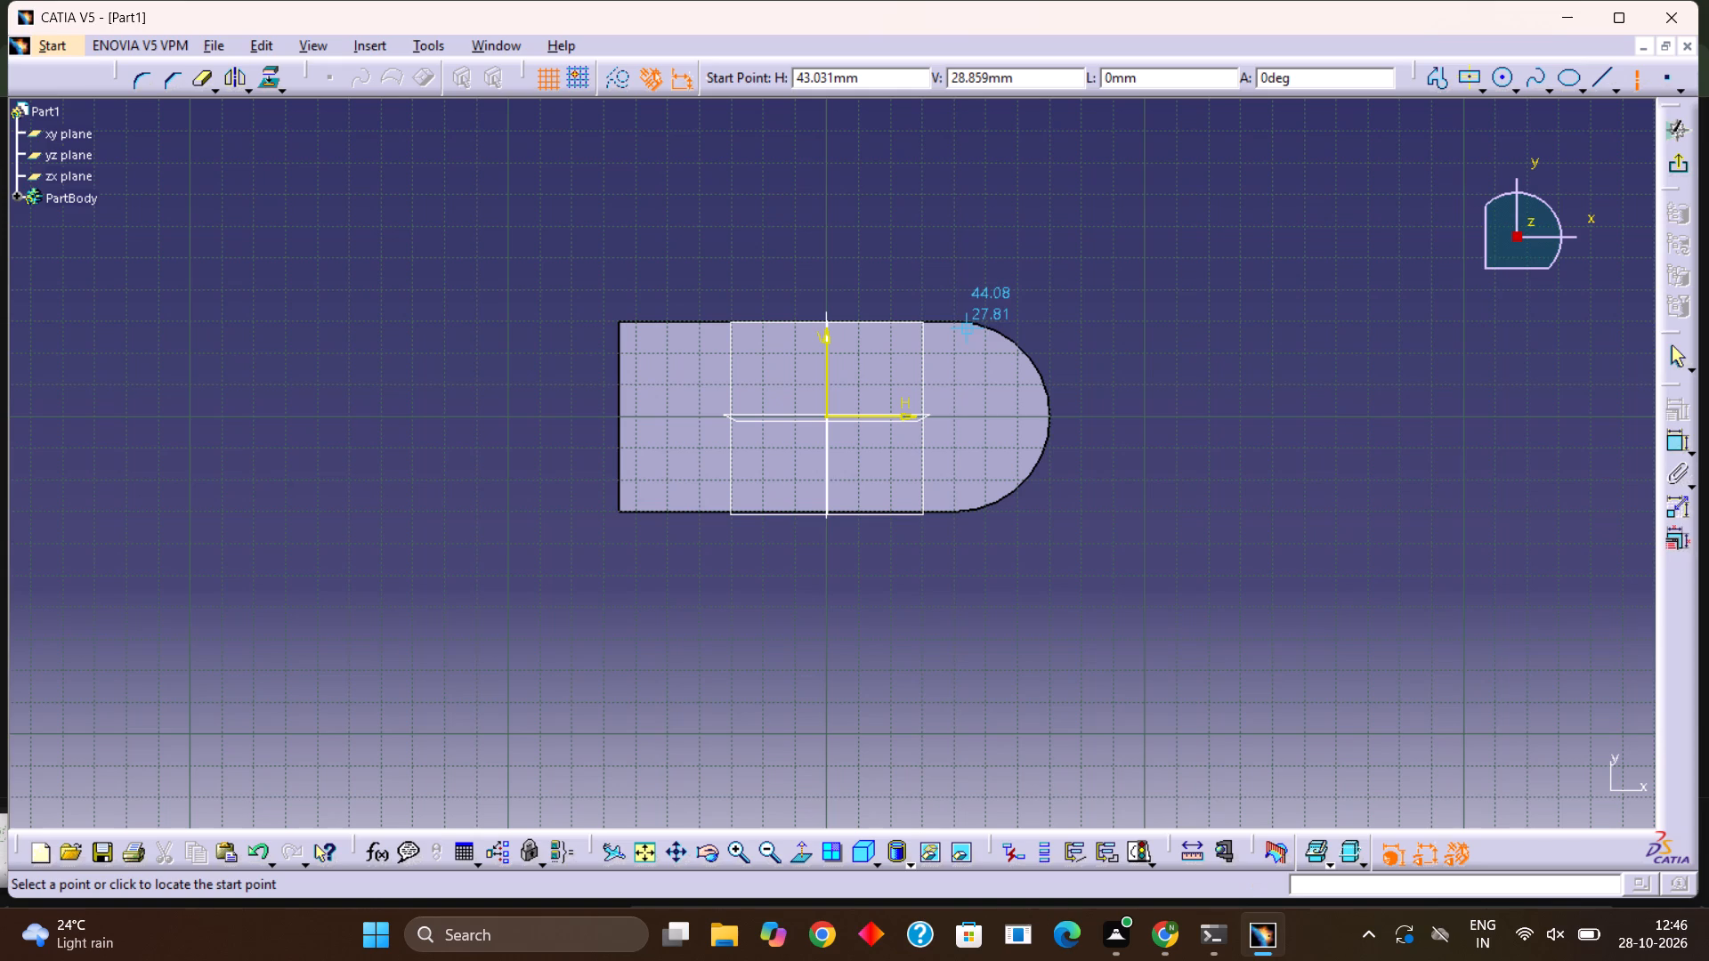
{"action": "left_click", "coordinate": [962, 324]}
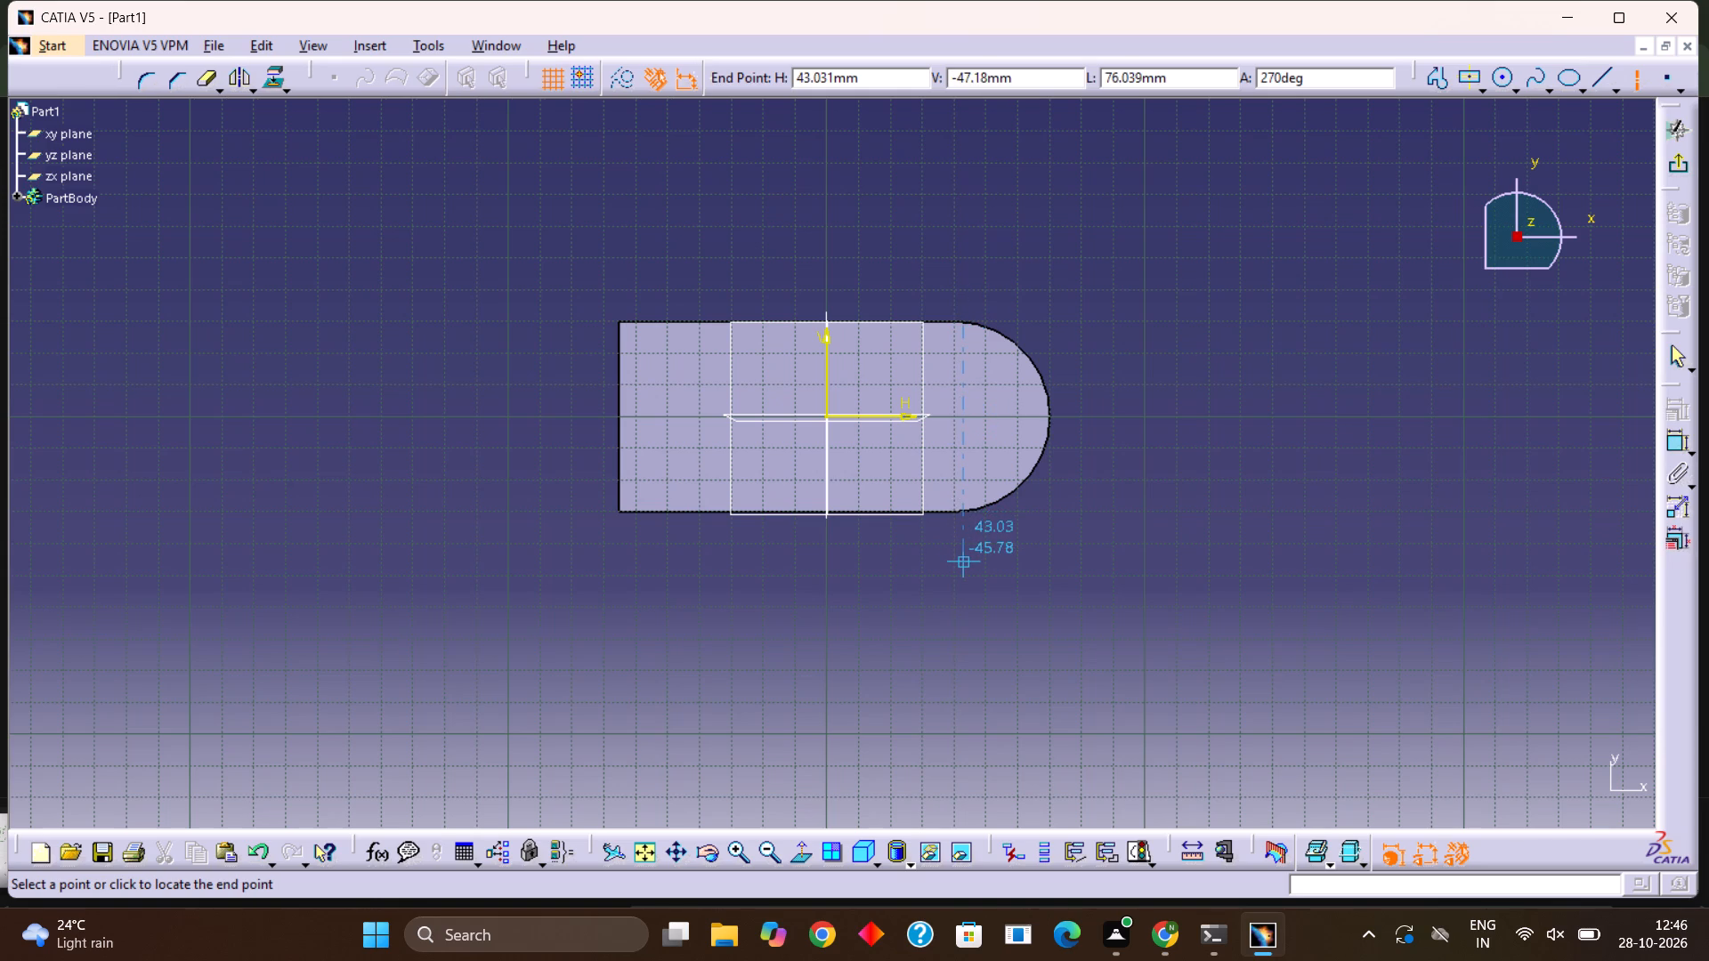
{"action": "left_click", "coordinate": [962, 566]}
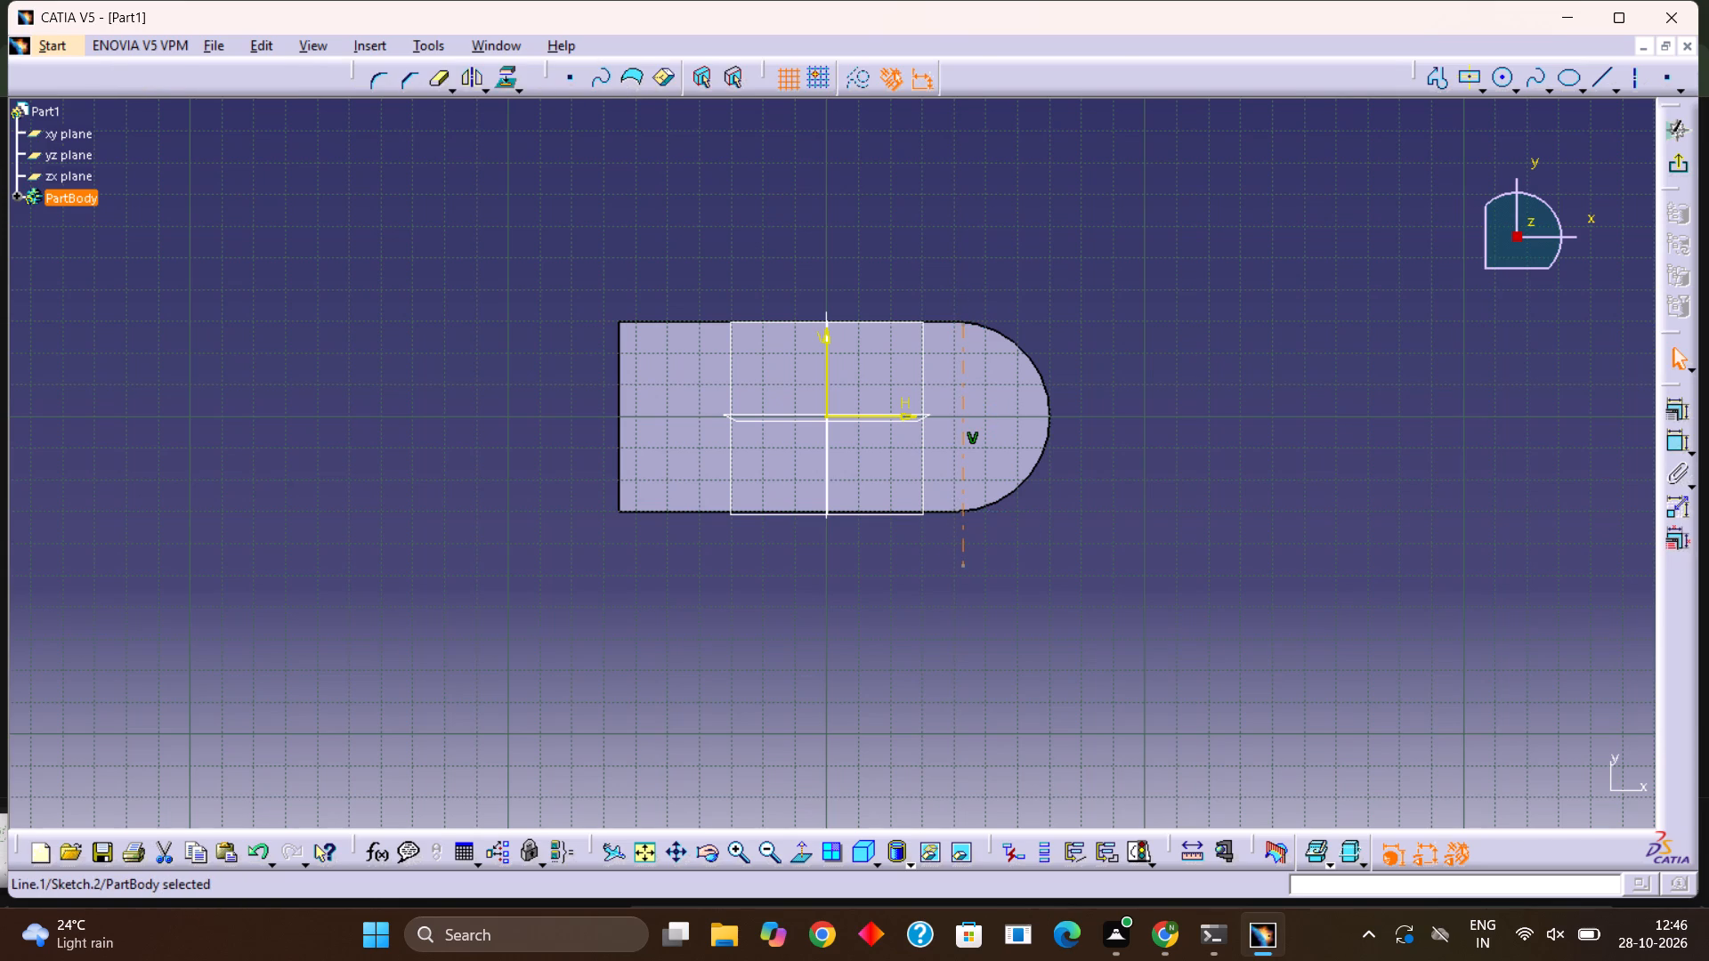
{"action": "left_click", "coordinate": [1081, 524]}
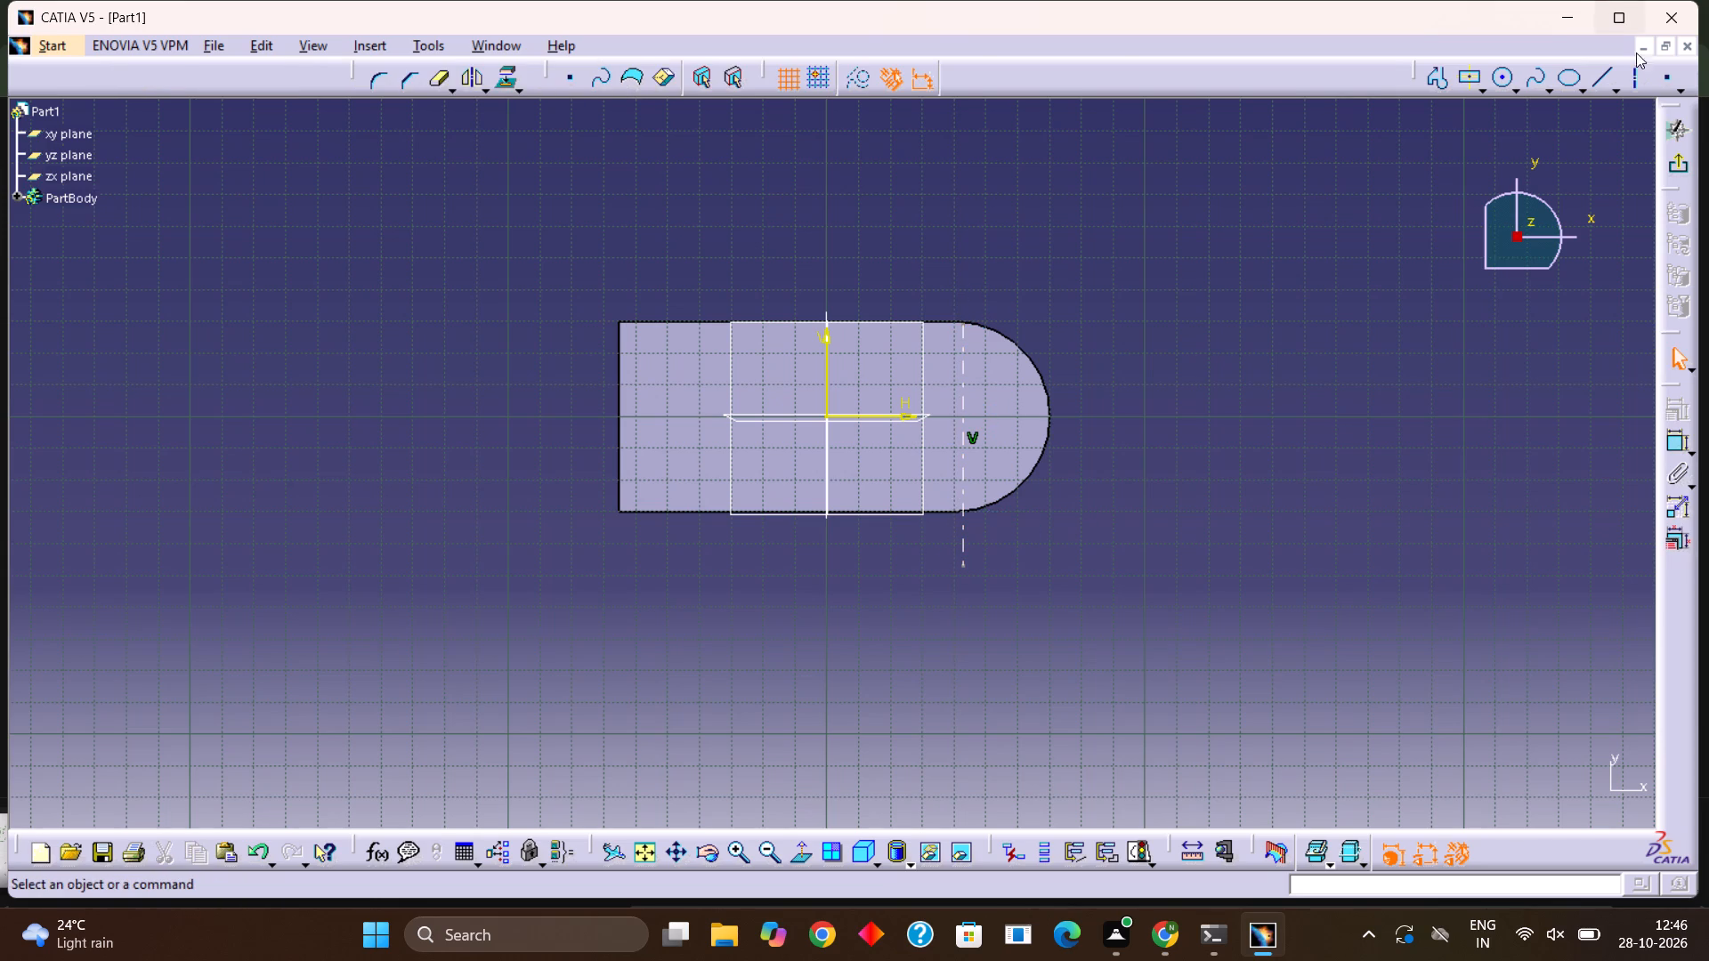
Draw a circle centered where the vertical axis line crosses the H axis and set its diameter to 30 mm.
{"action": "left_click", "coordinate": [1502, 76]}
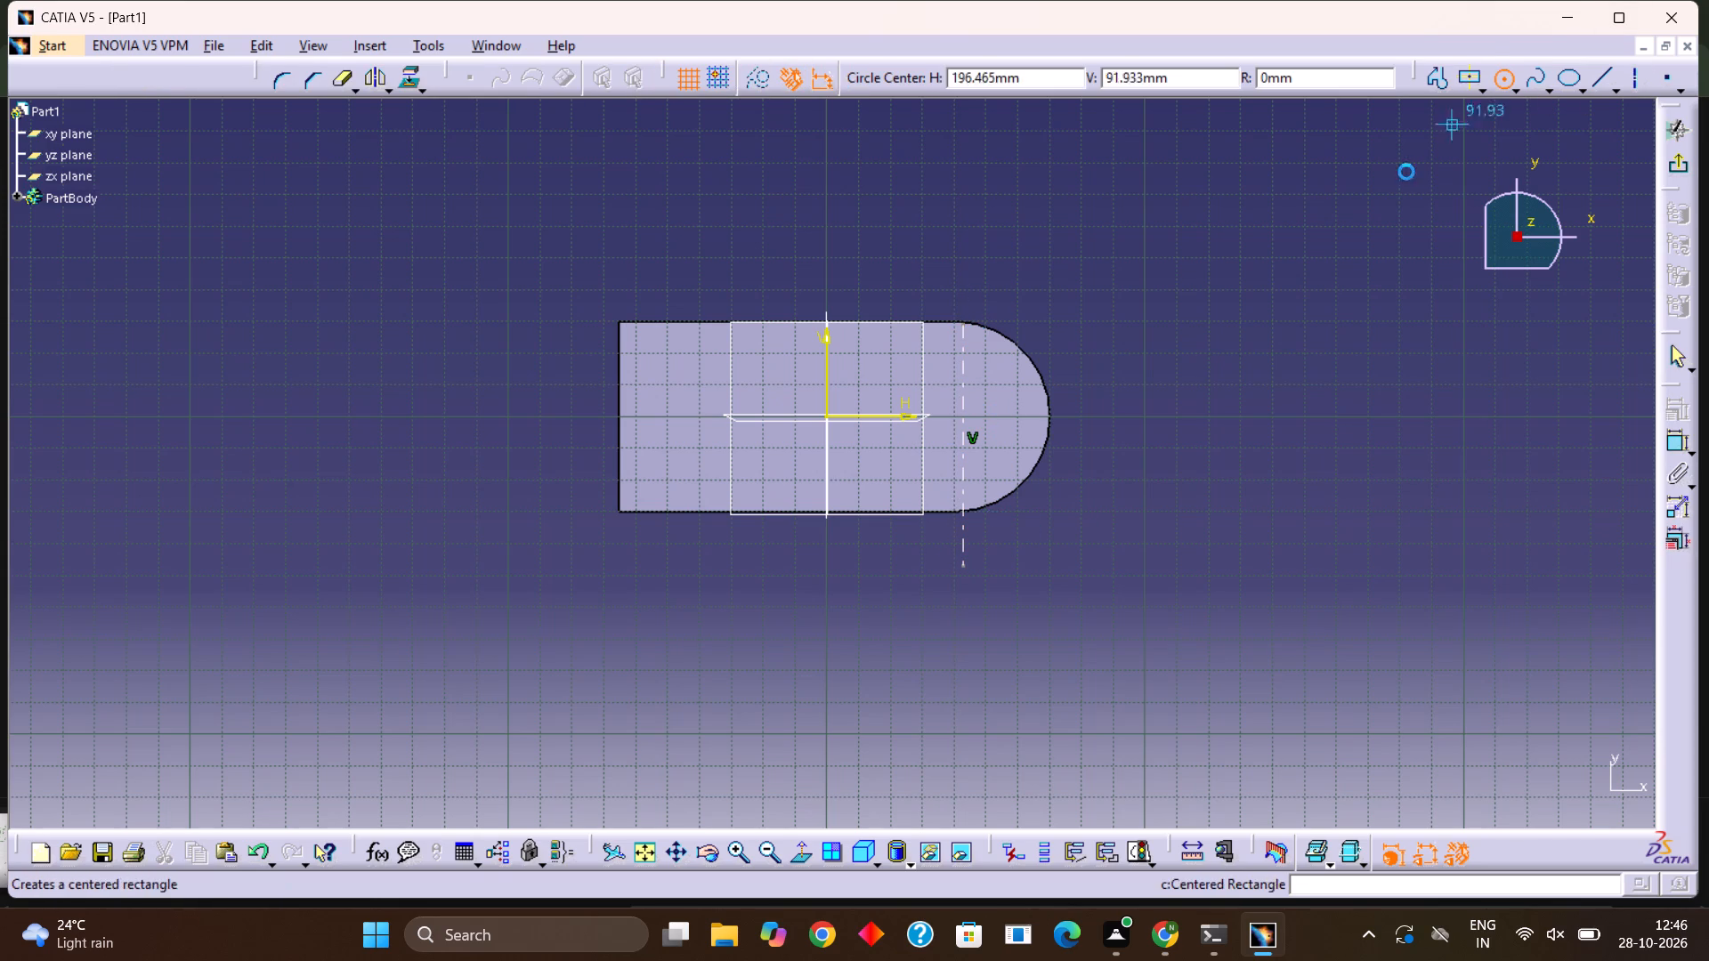
{"action": "left_click", "coordinate": [966, 416]}
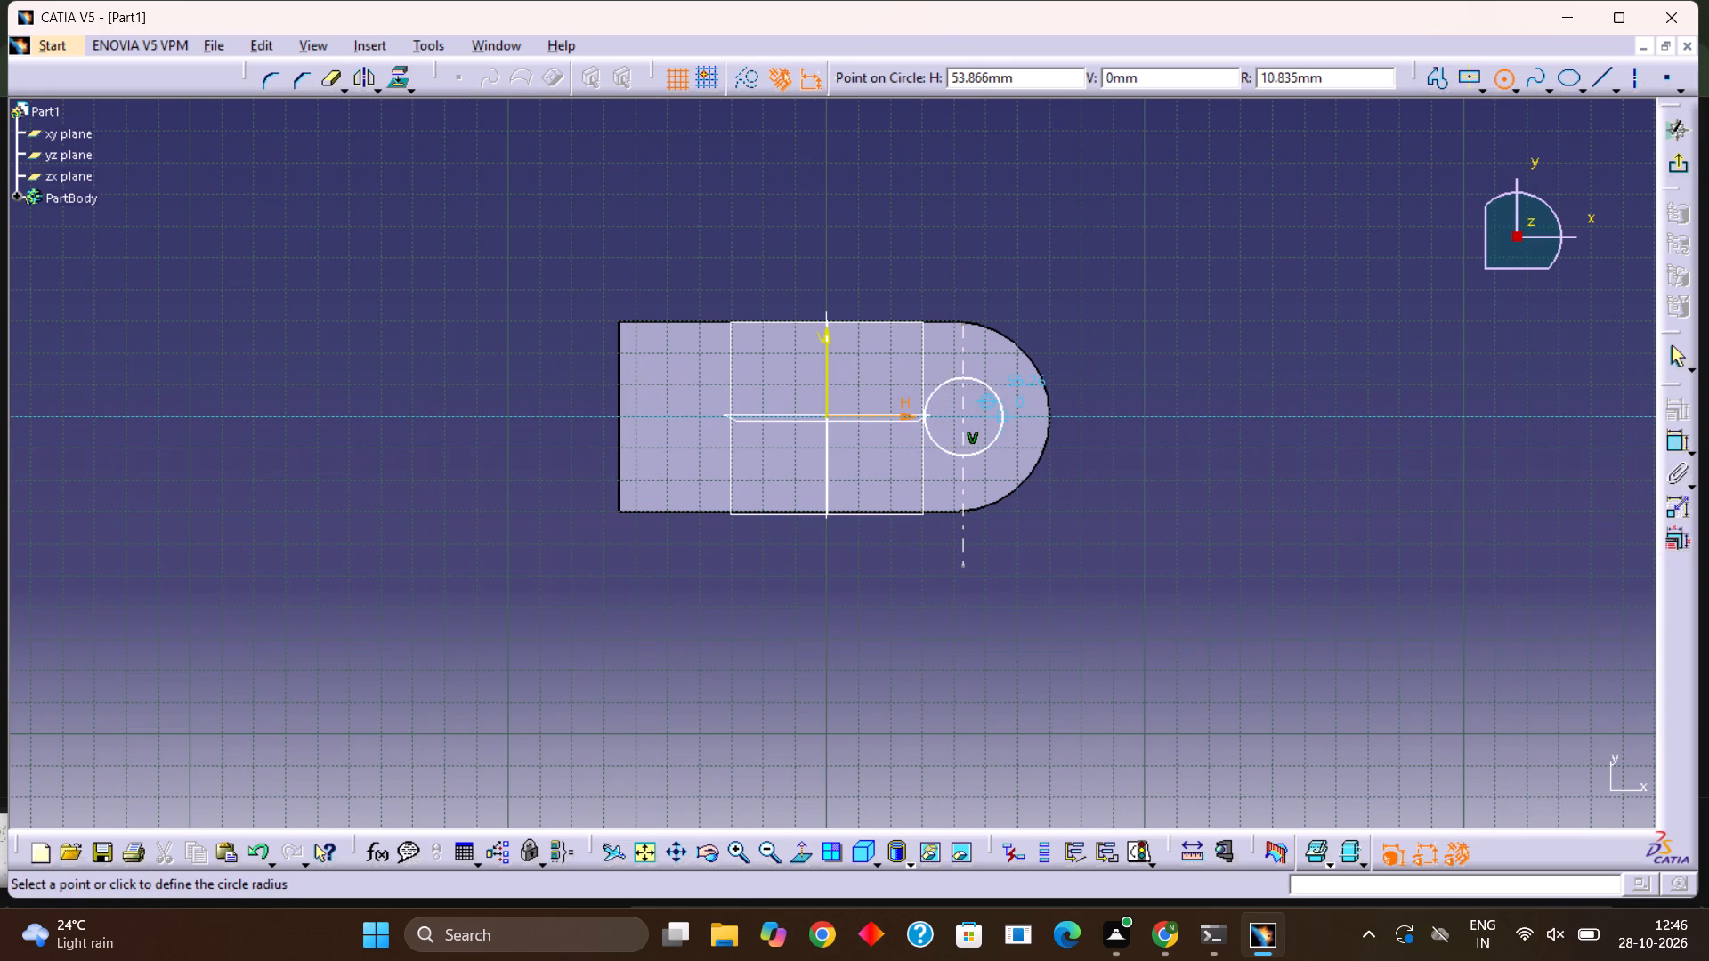
{"action": "left_click", "coordinate": [1016, 422]}
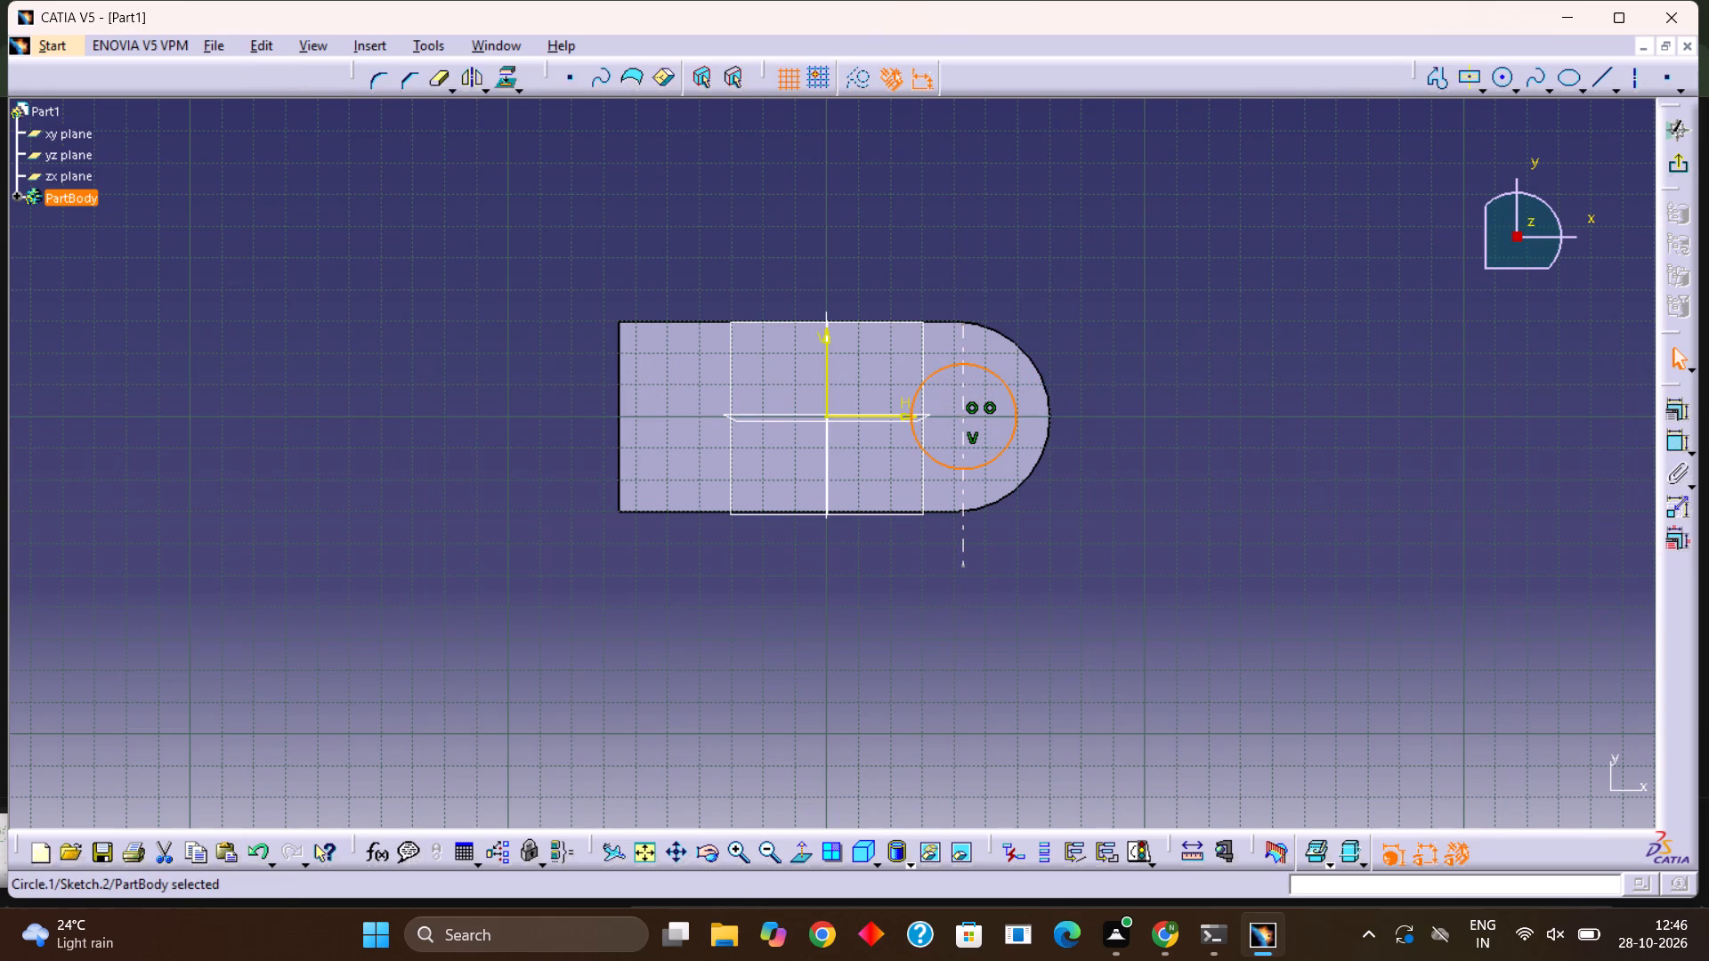
{"action": "left_click", "coordinate": [1676, 447]}
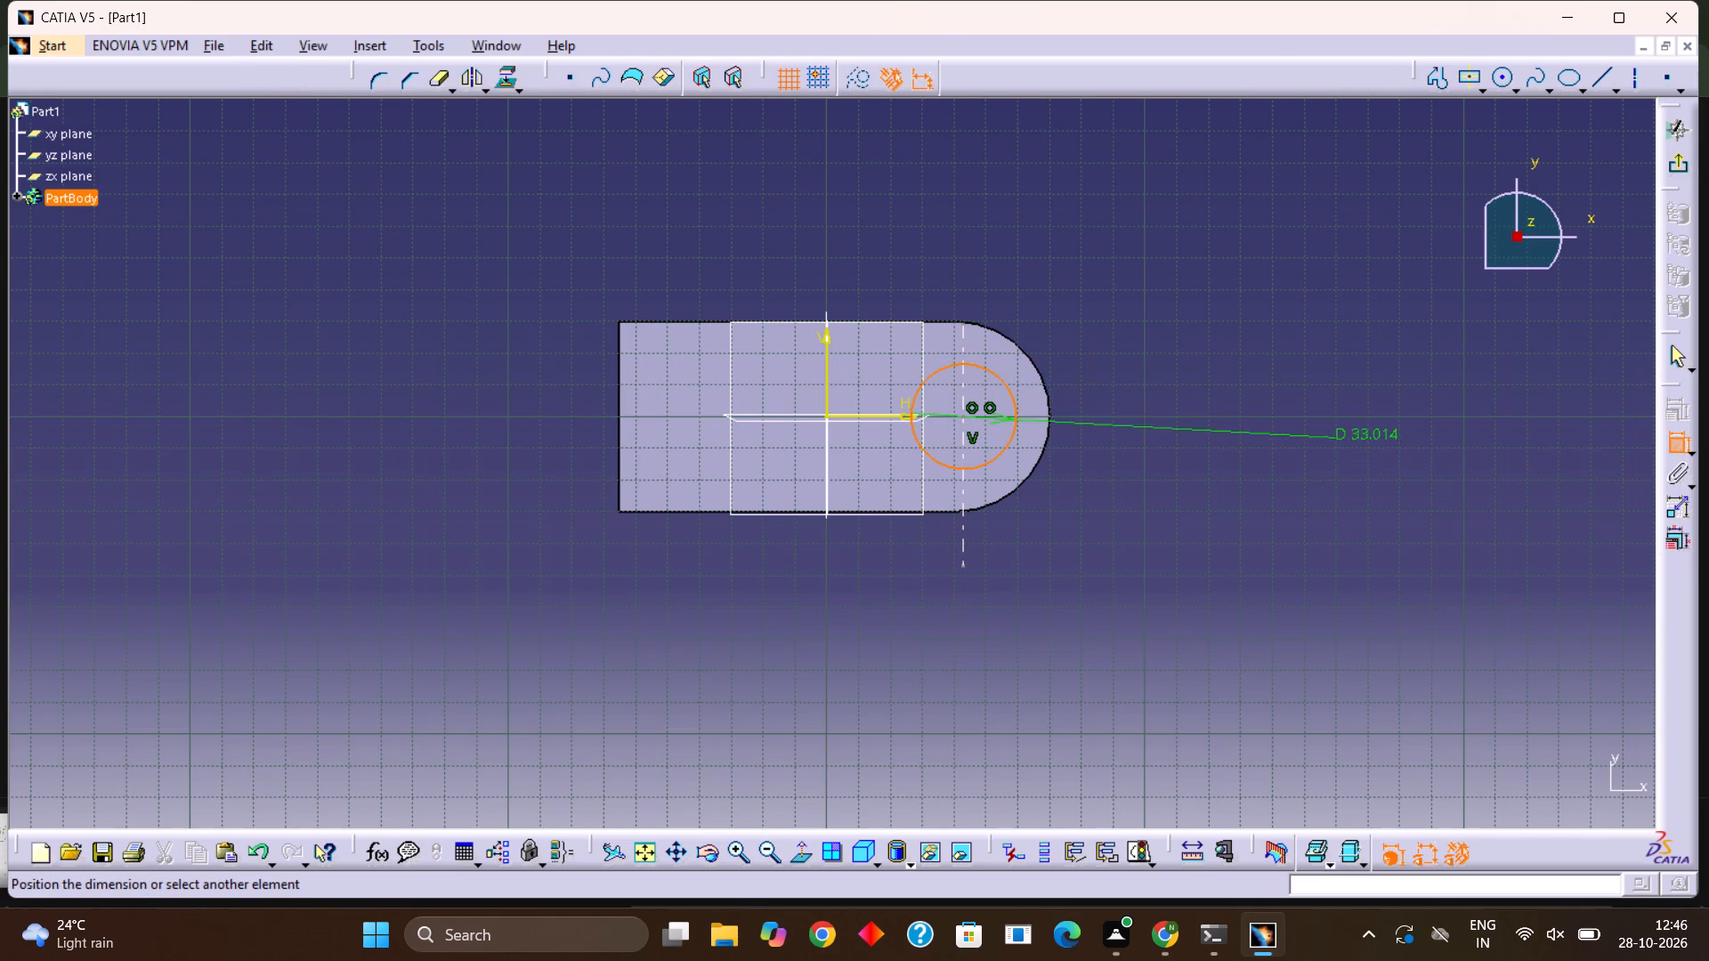
{"action": "double_click", "coordinate": [1374, 417]}
{"action": "double_click", "coordinate": [1376, 416]}
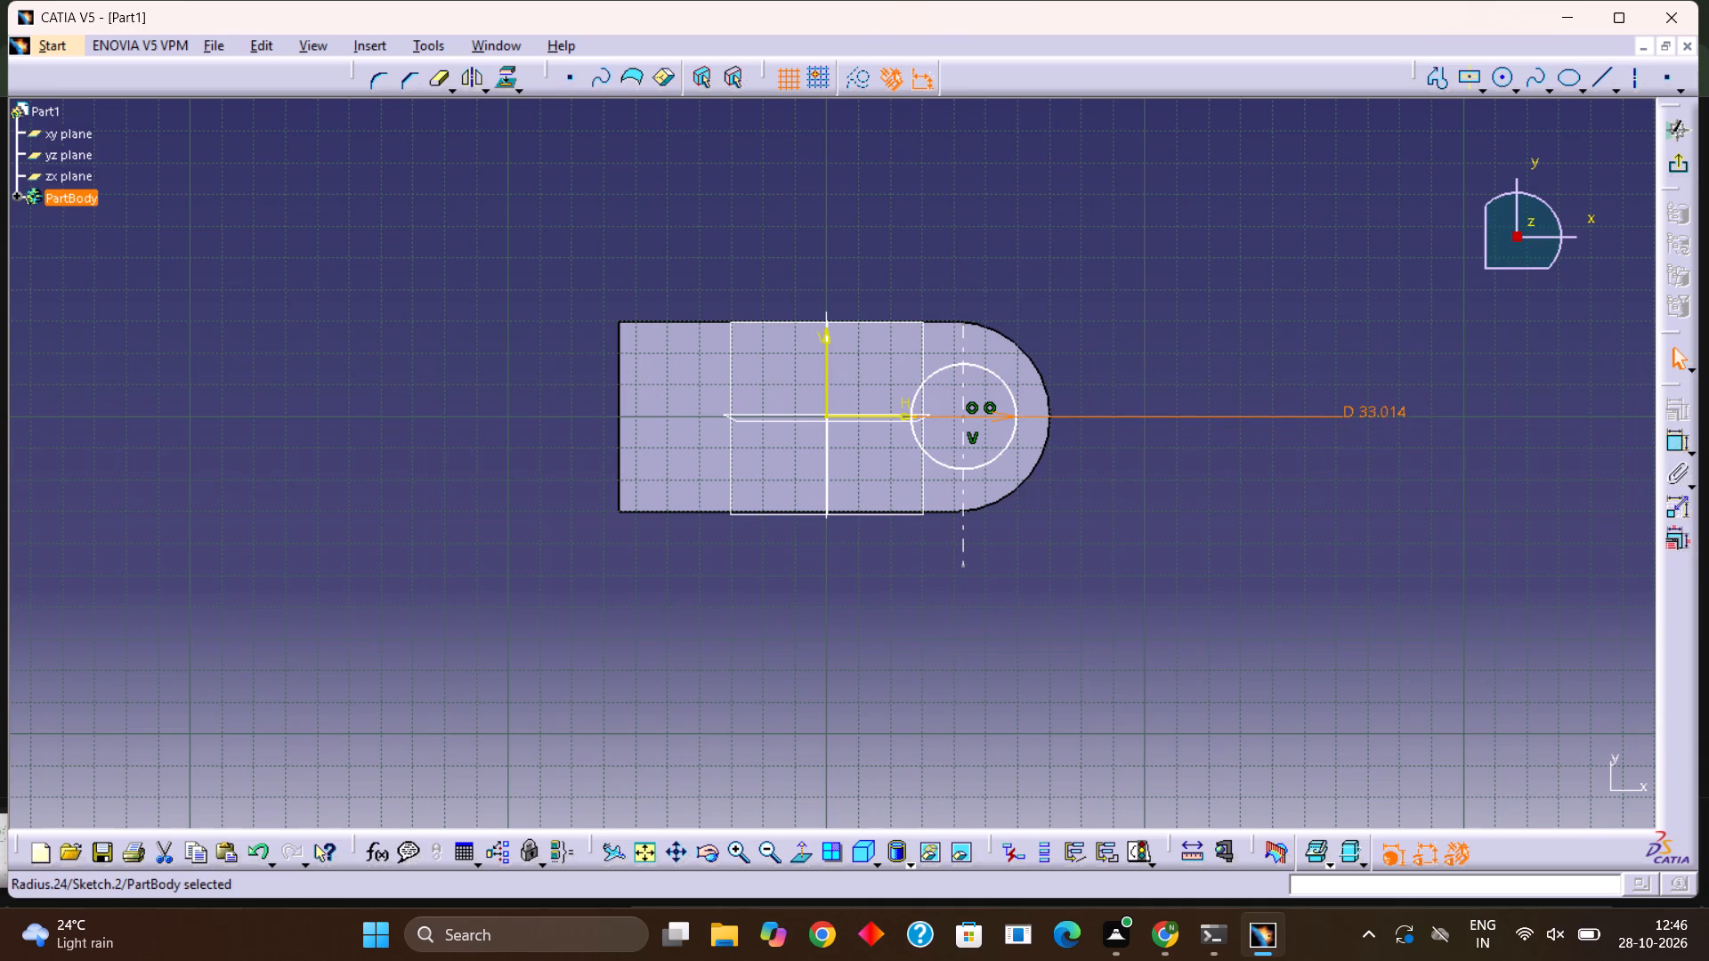
{"action": "double_click", "coordinate": [1376, 412]}
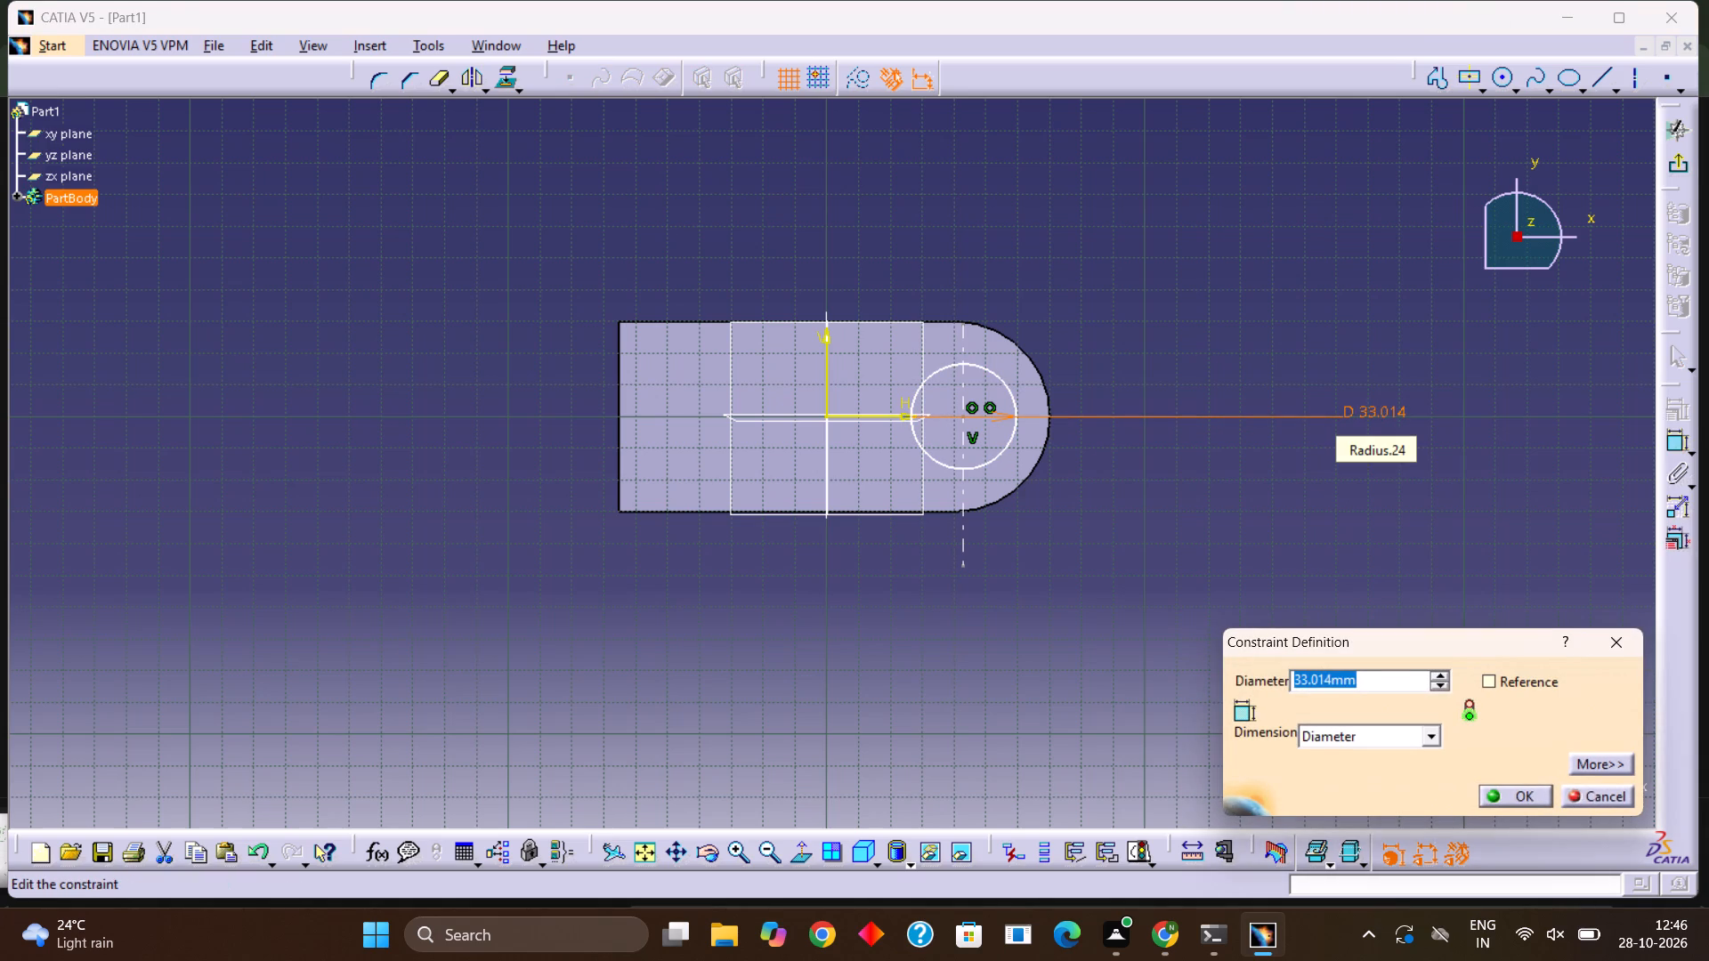
{"action": "key", "text": "BackSpace"}
{"action": "type", "text": "30"}
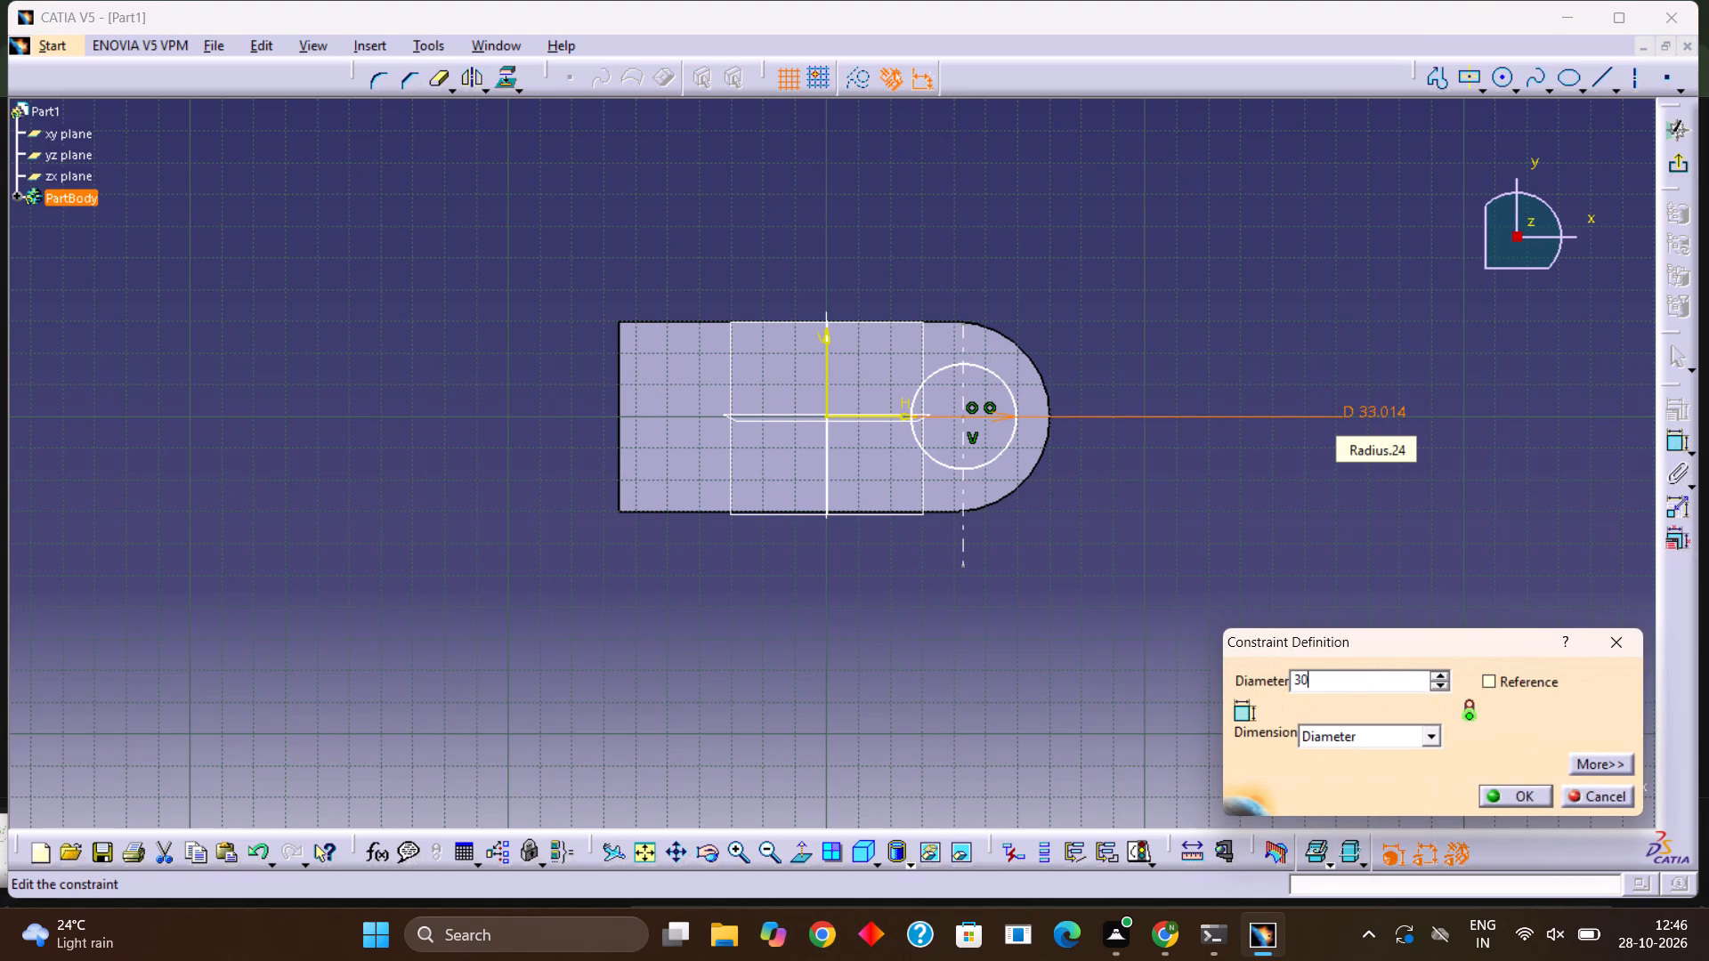
{"action": "key", "text": "Return"}
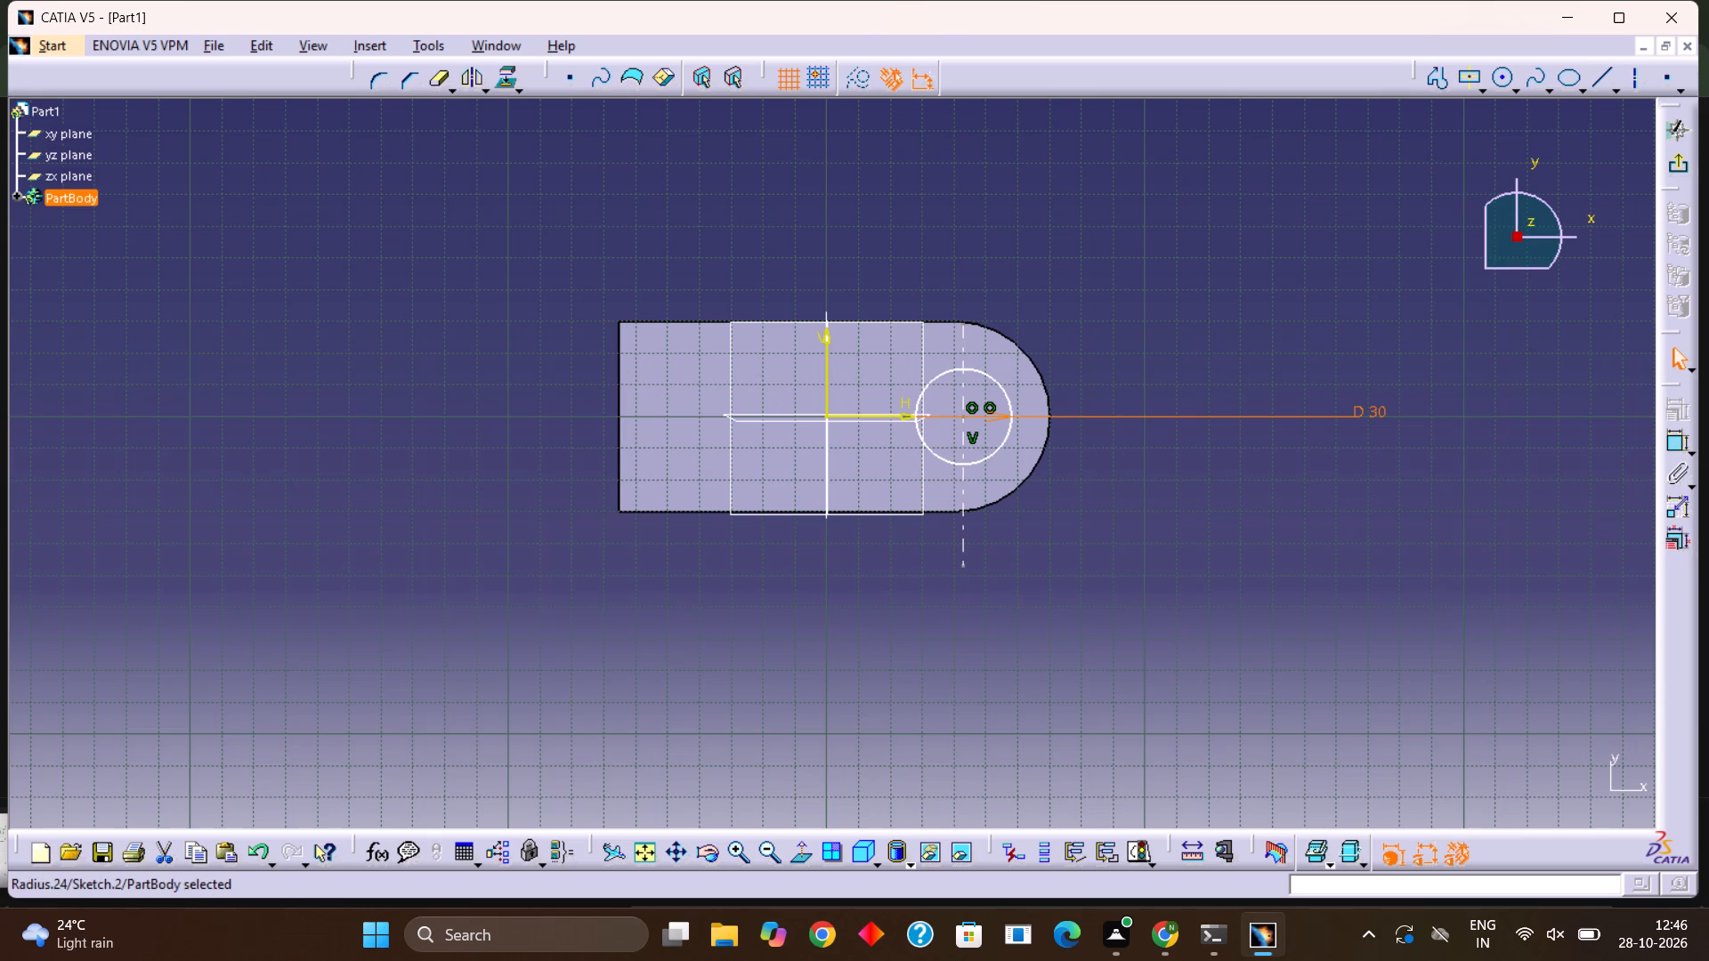
Draw a smaller concentric circle inside the 30 mm circle and set its diameter to 15 mm.
{"action": "left_click", "coordinate": [1511, 78]}
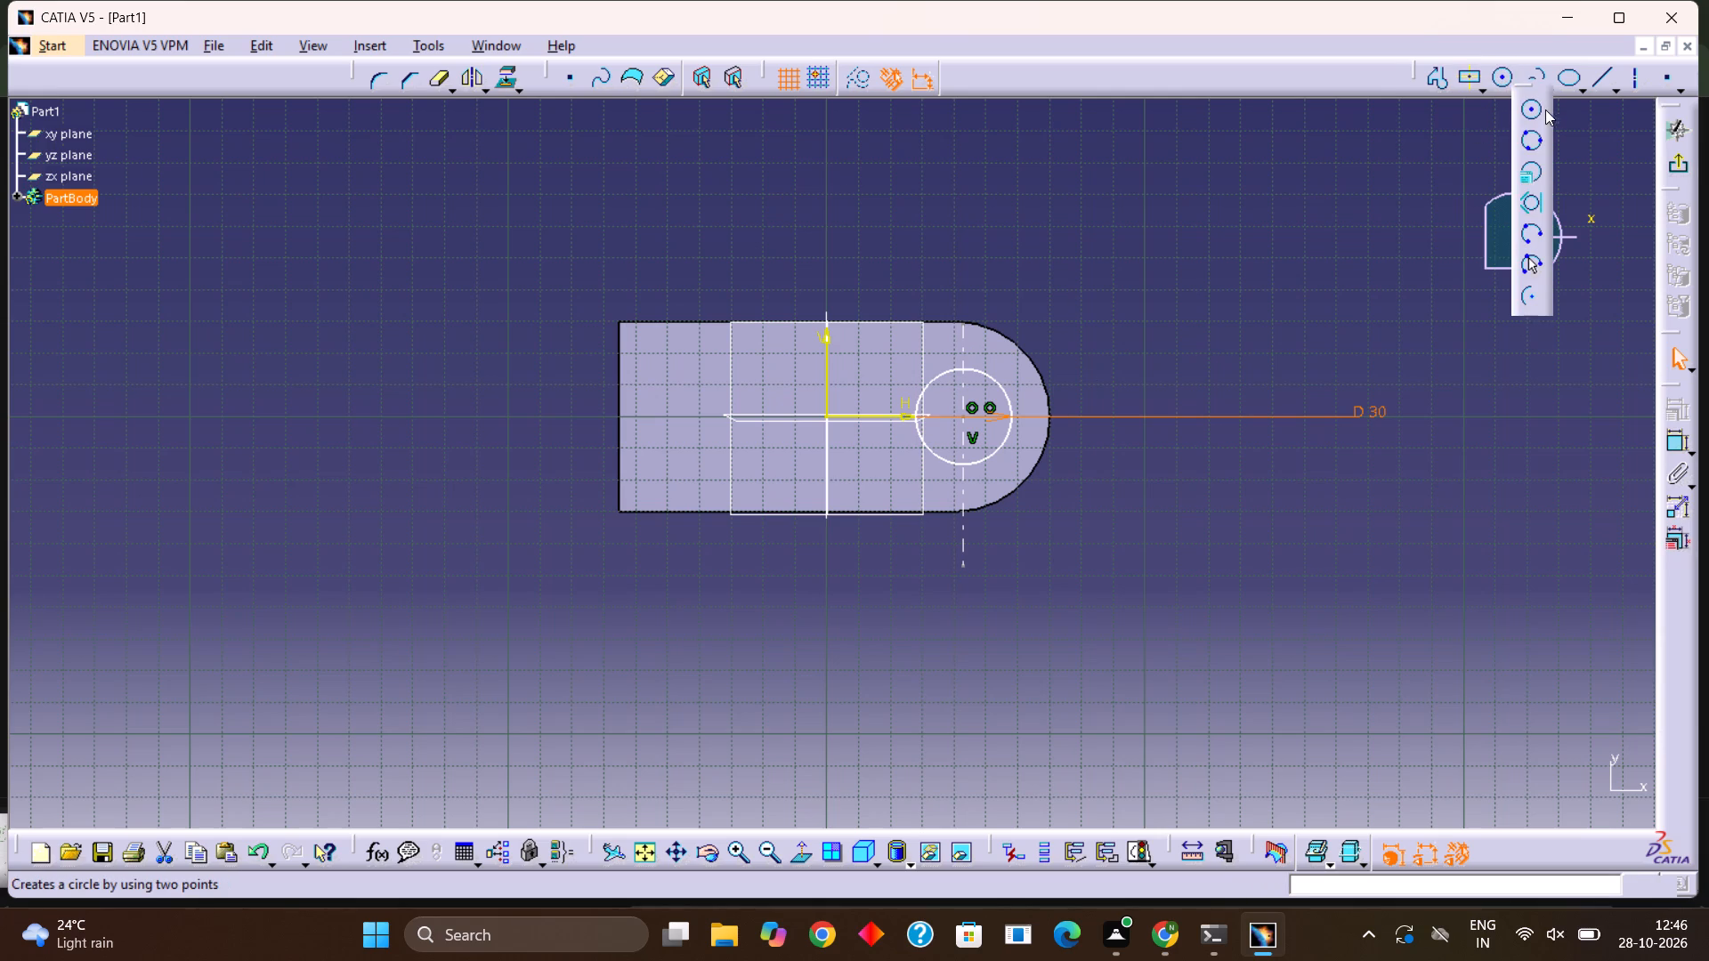
{"action": "left_click", "coordinate": [1540, 114]}
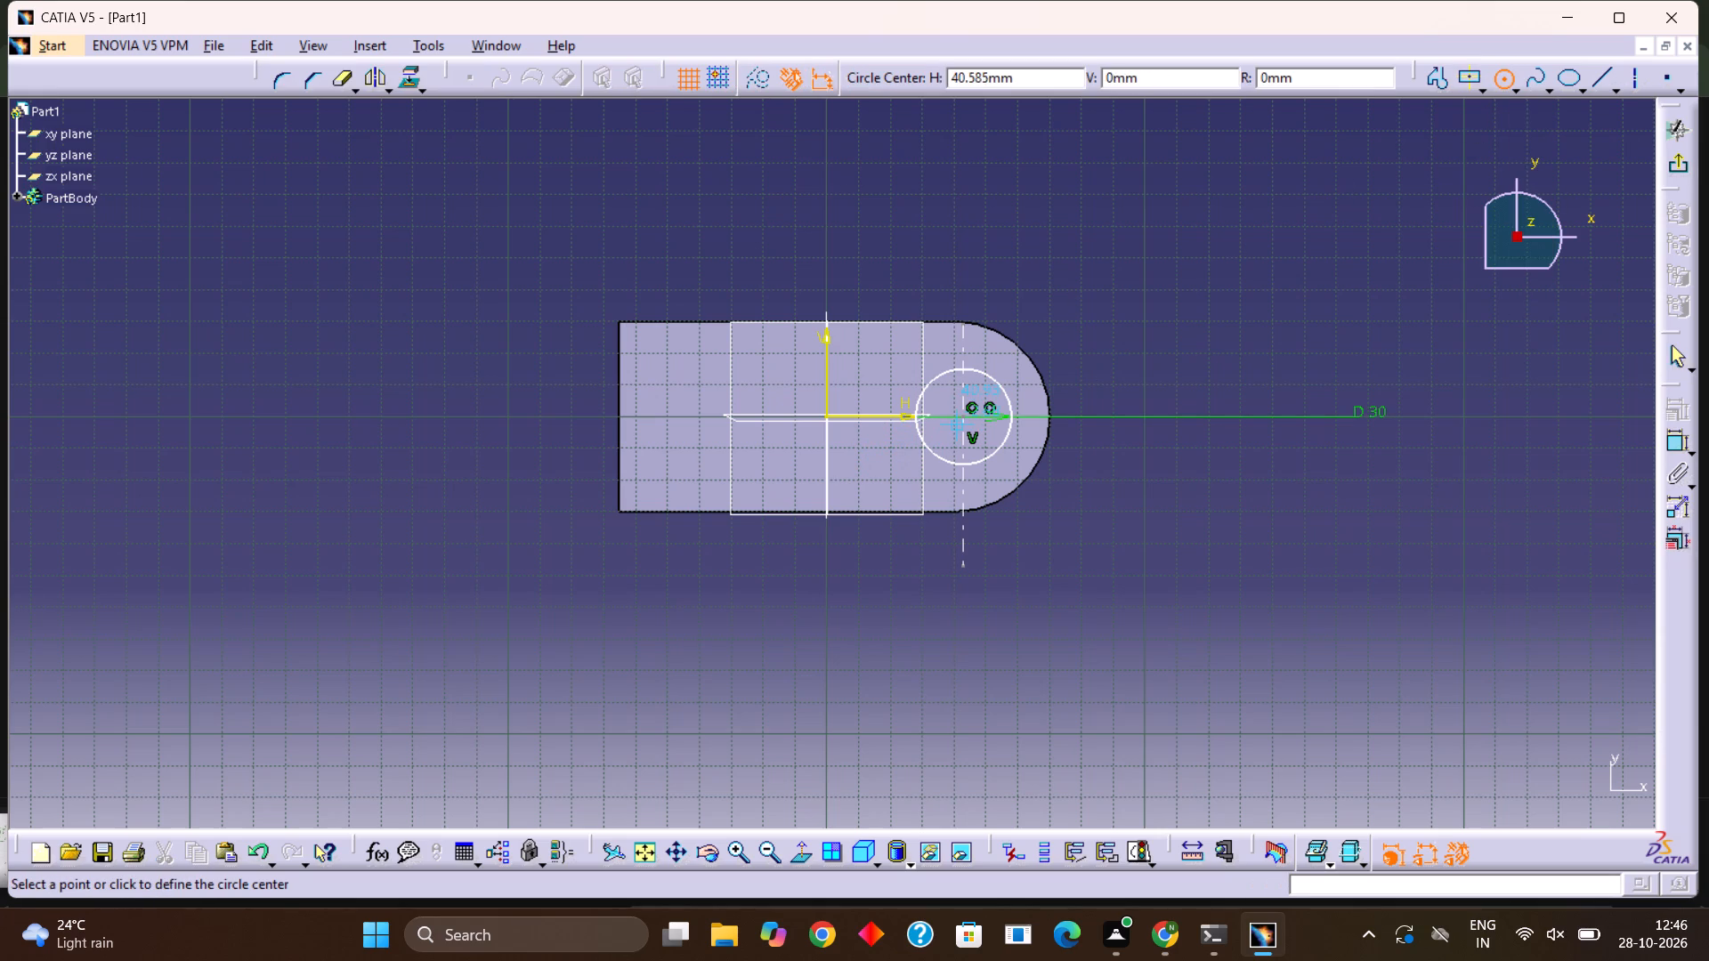
{"action": "left_click", "coordinate": [965, 415]}
{"action": "left_click", "coordinate": [990, 421]}
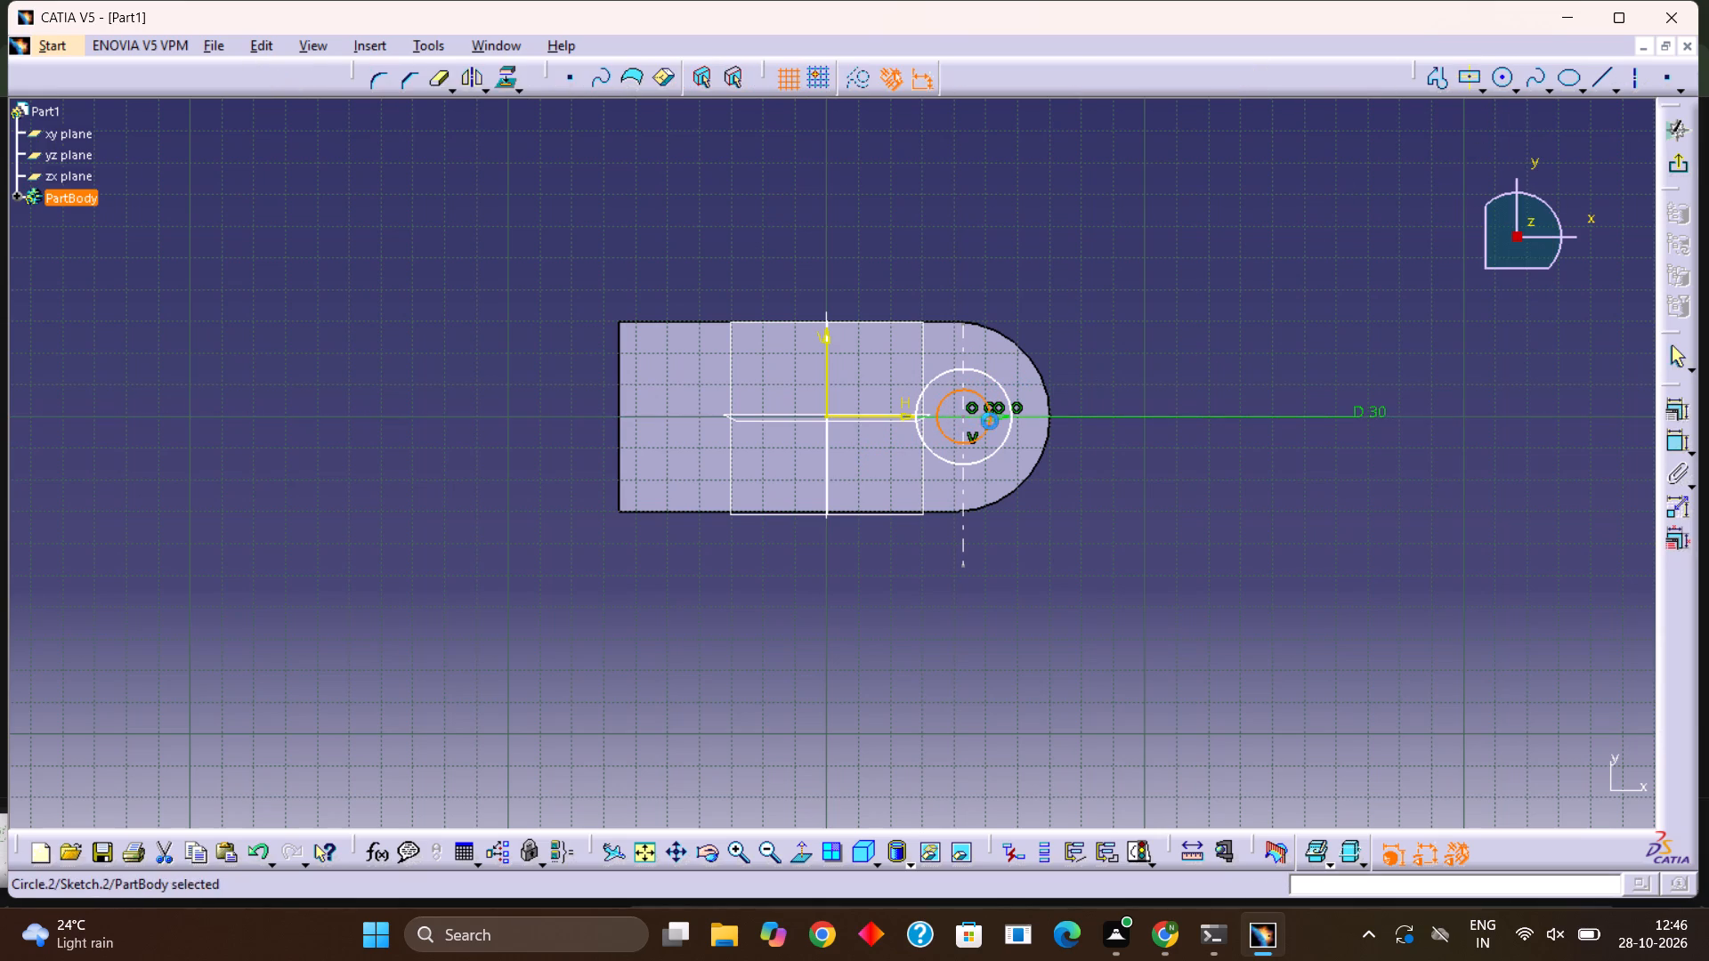
{"action": "left_click", "coordinate": [1673, 439]}
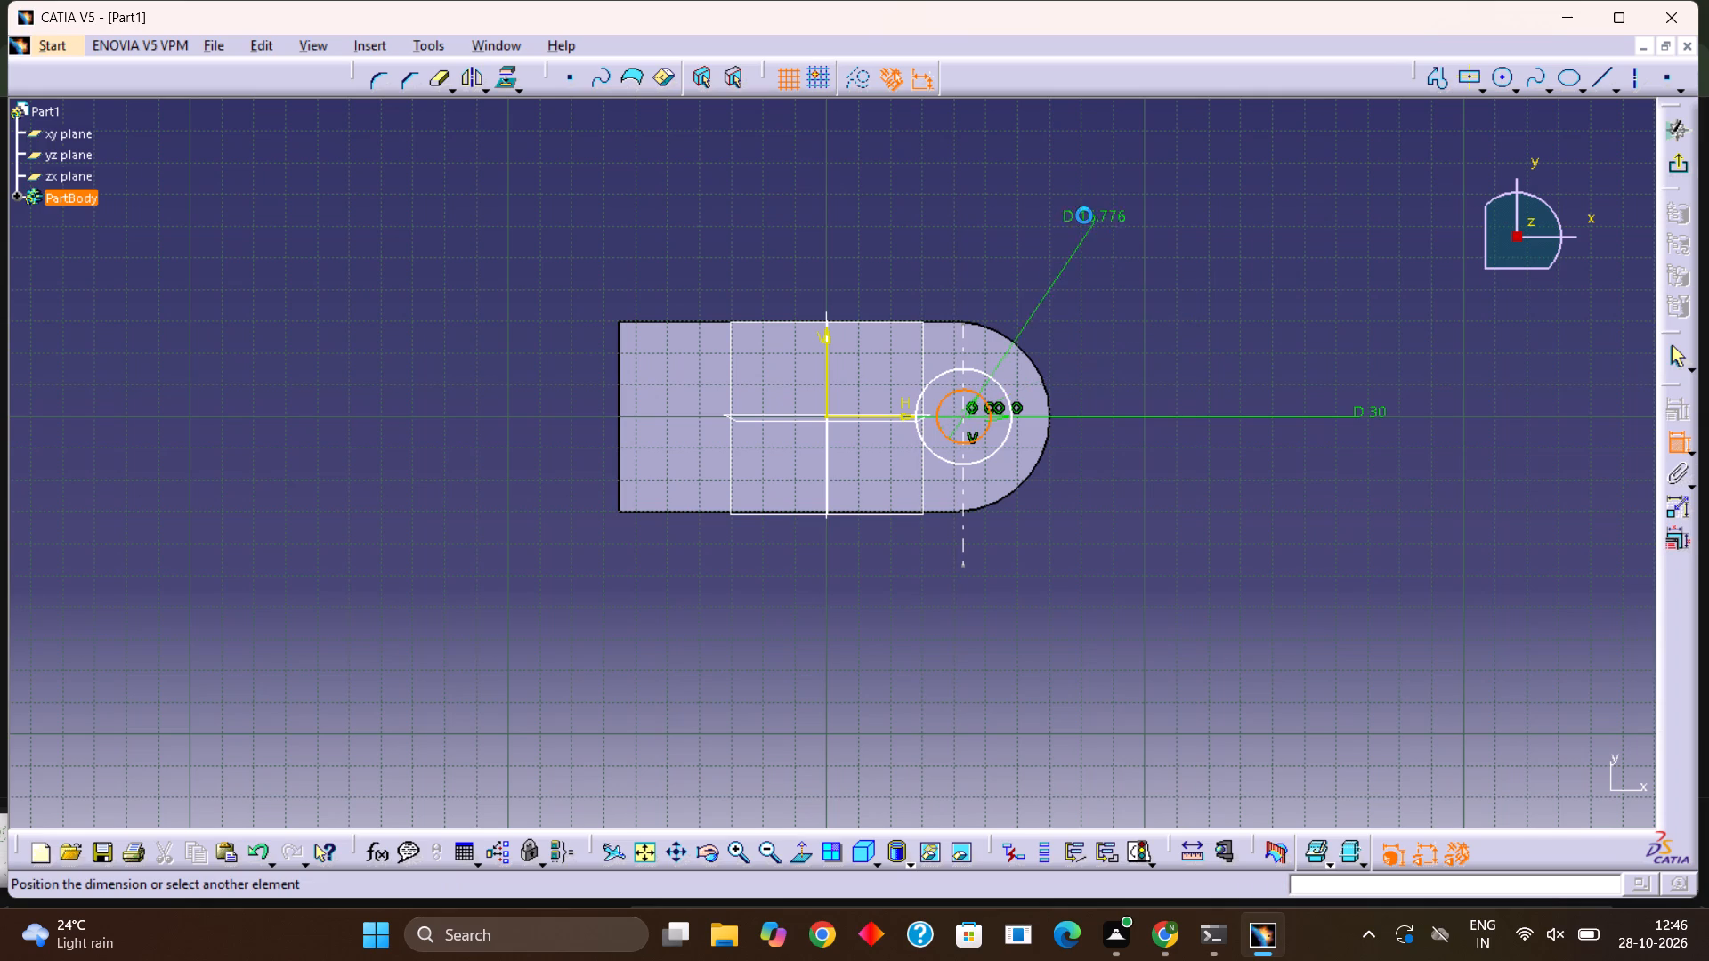
{"action": "left_click", "coordinate": [1159, 249]}
{"action": "double_click", "coordinate": [1159, 241]}
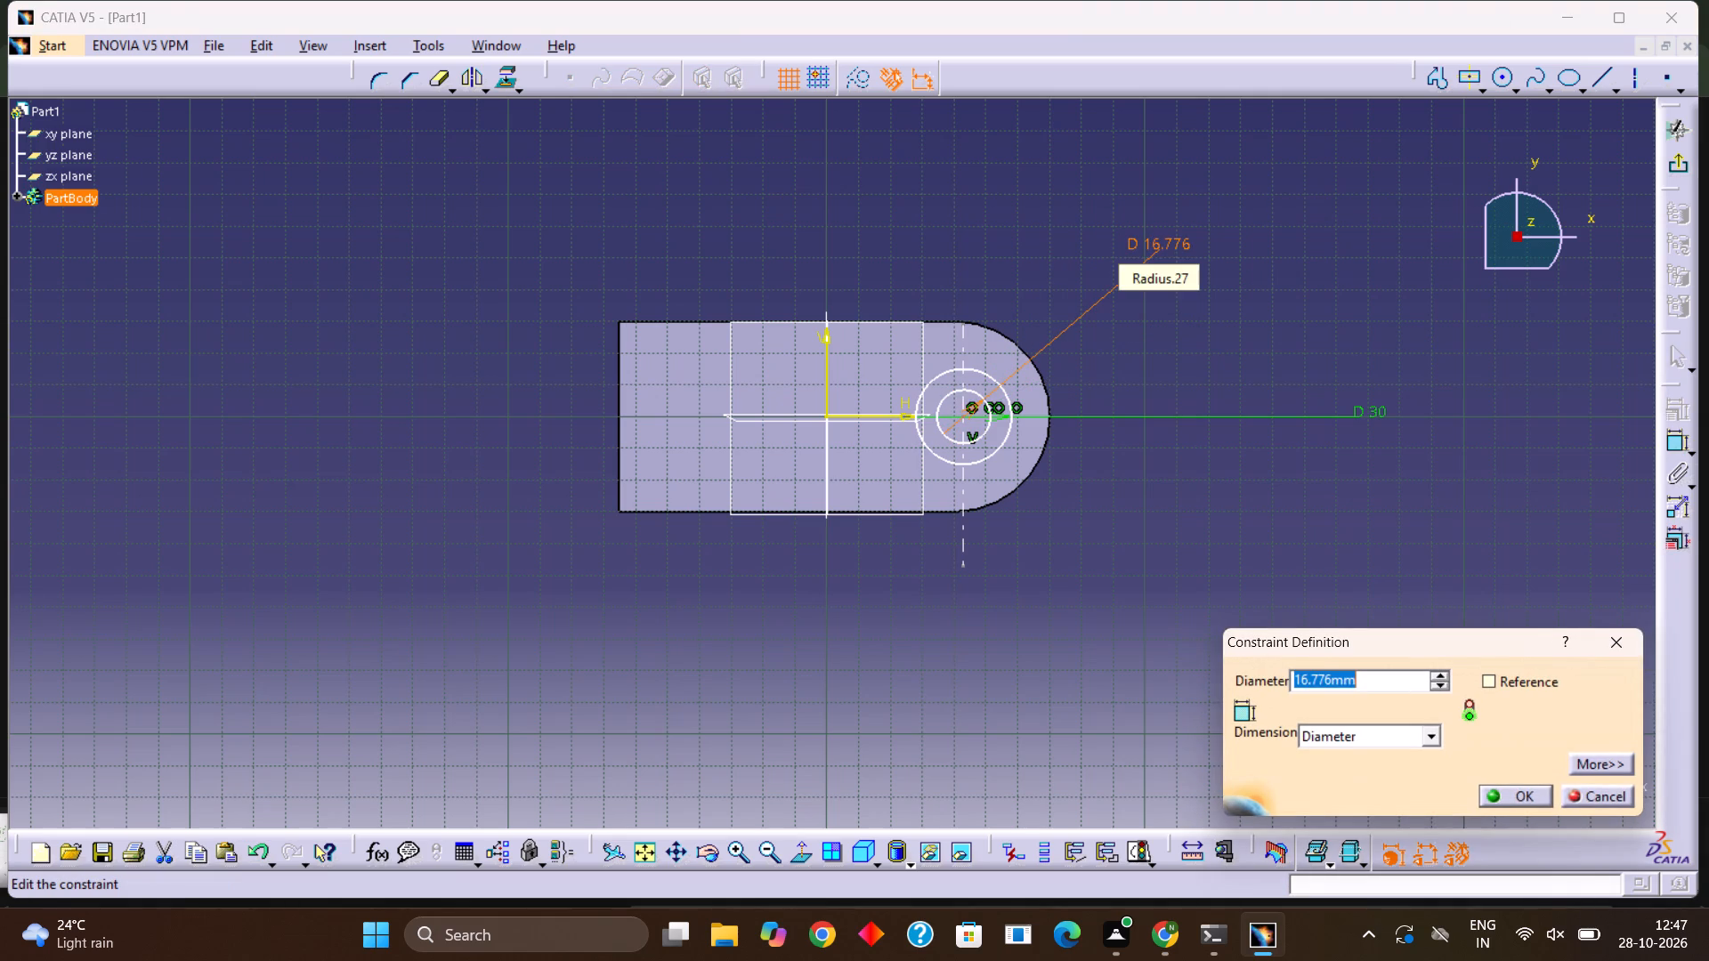
{"action": "key", "text": "BackSpace"}
{"action": "type", "text": "15"}
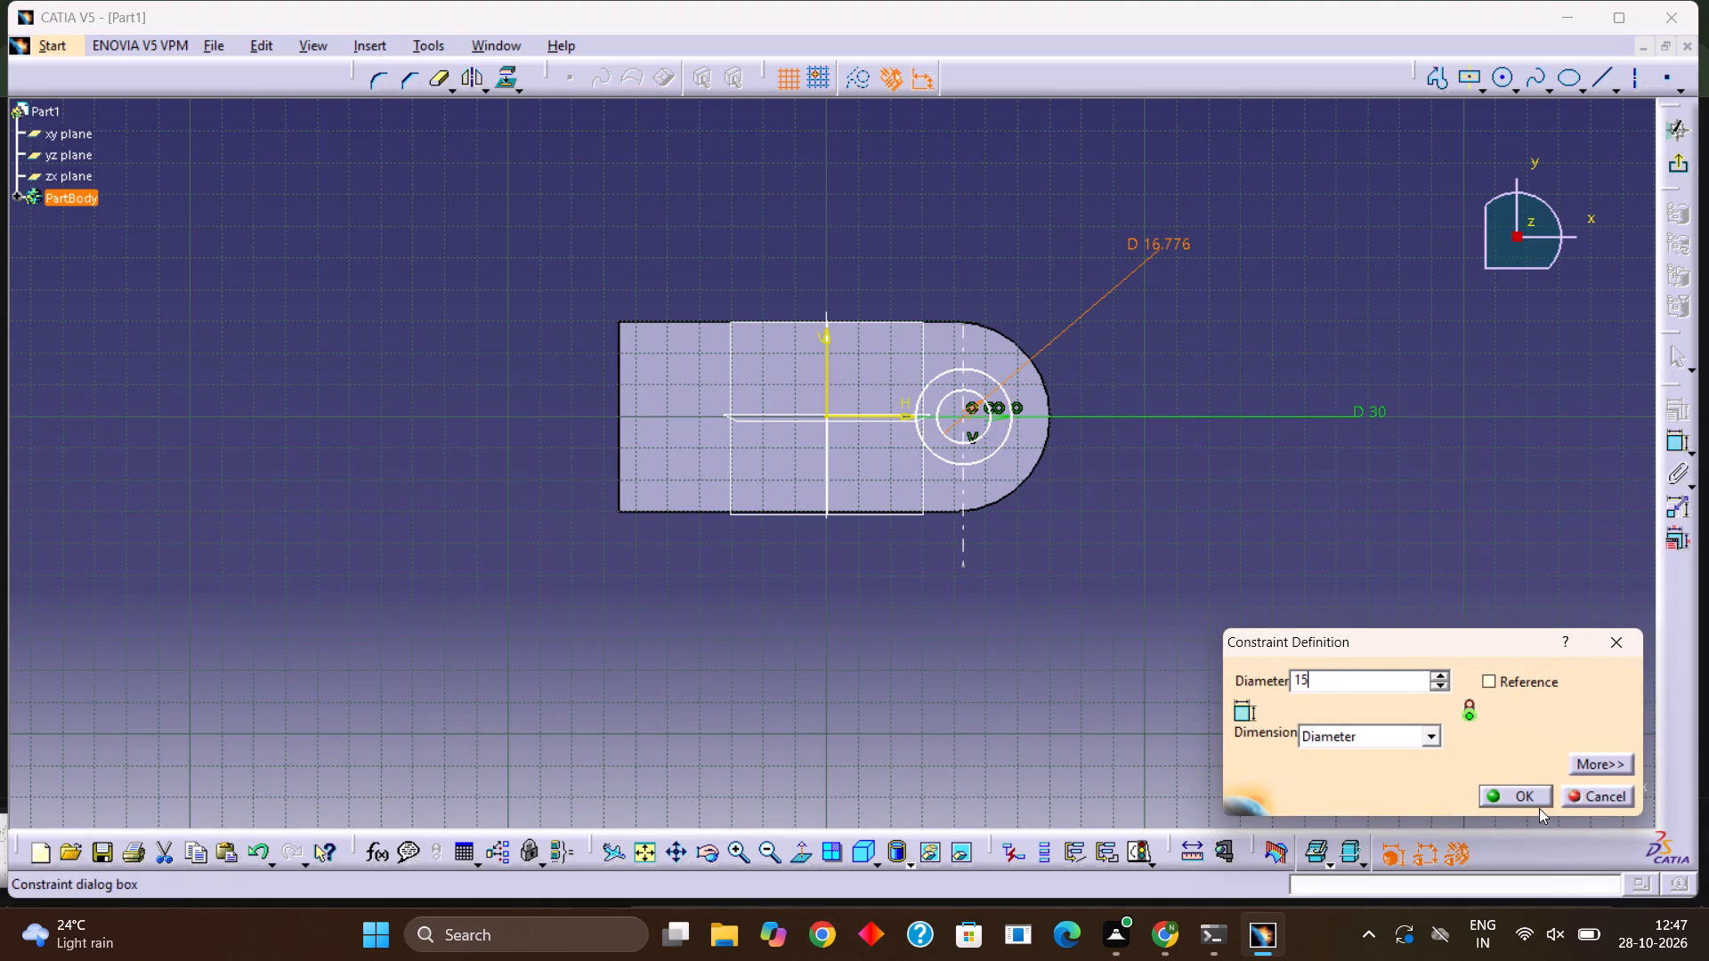
{"action": "left_click", "coordinate": [1543, 792]}
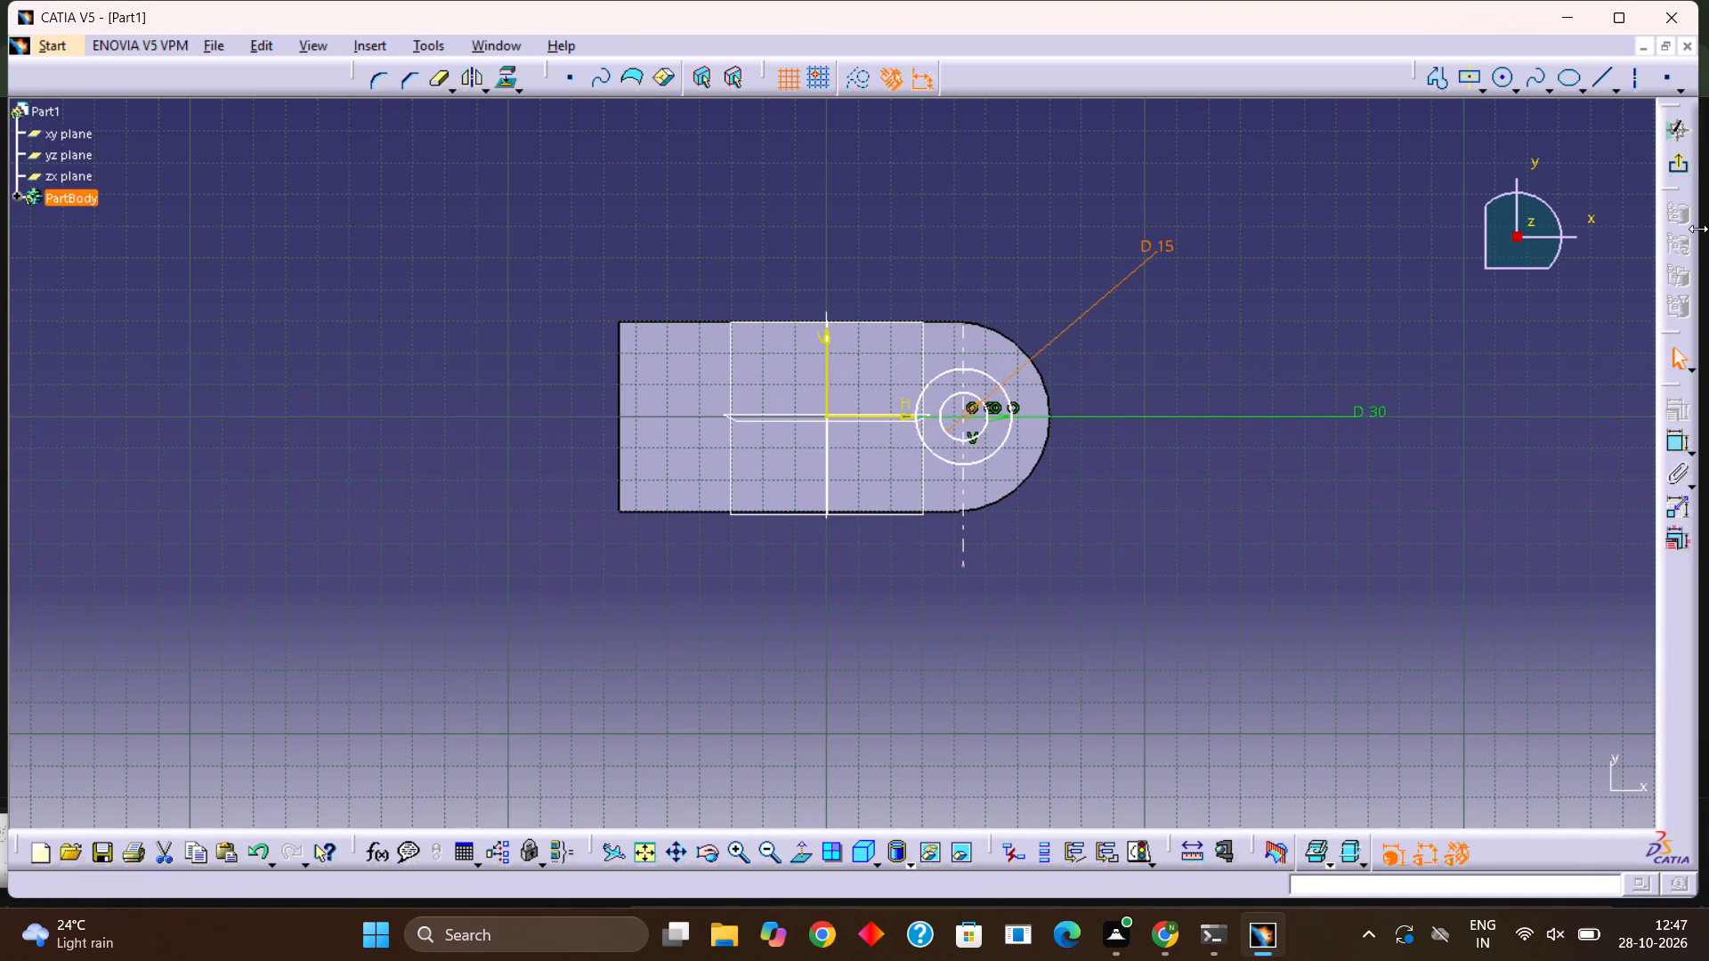
Exit the sketch and pad the two concentric circles to a length of 25 mm, forming a hollow boss.
{"action": "left_click", "coordinate": [1689, 172]}
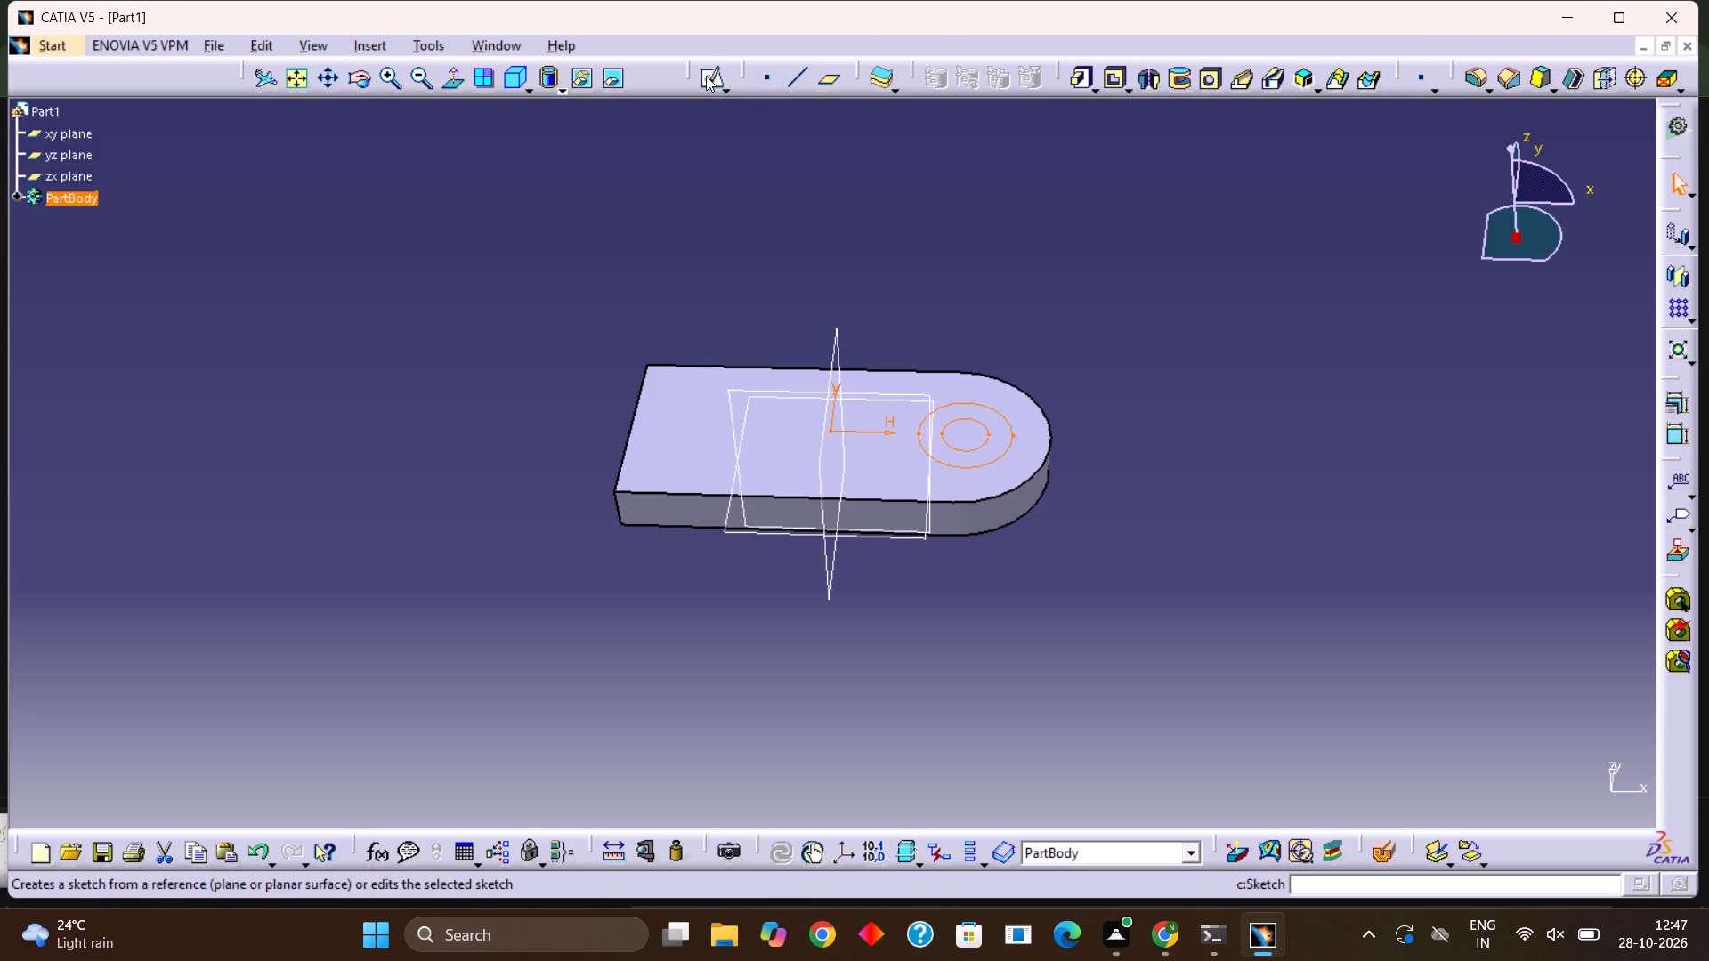
{"action": "left_click", "coordinate": [1081, 82]}
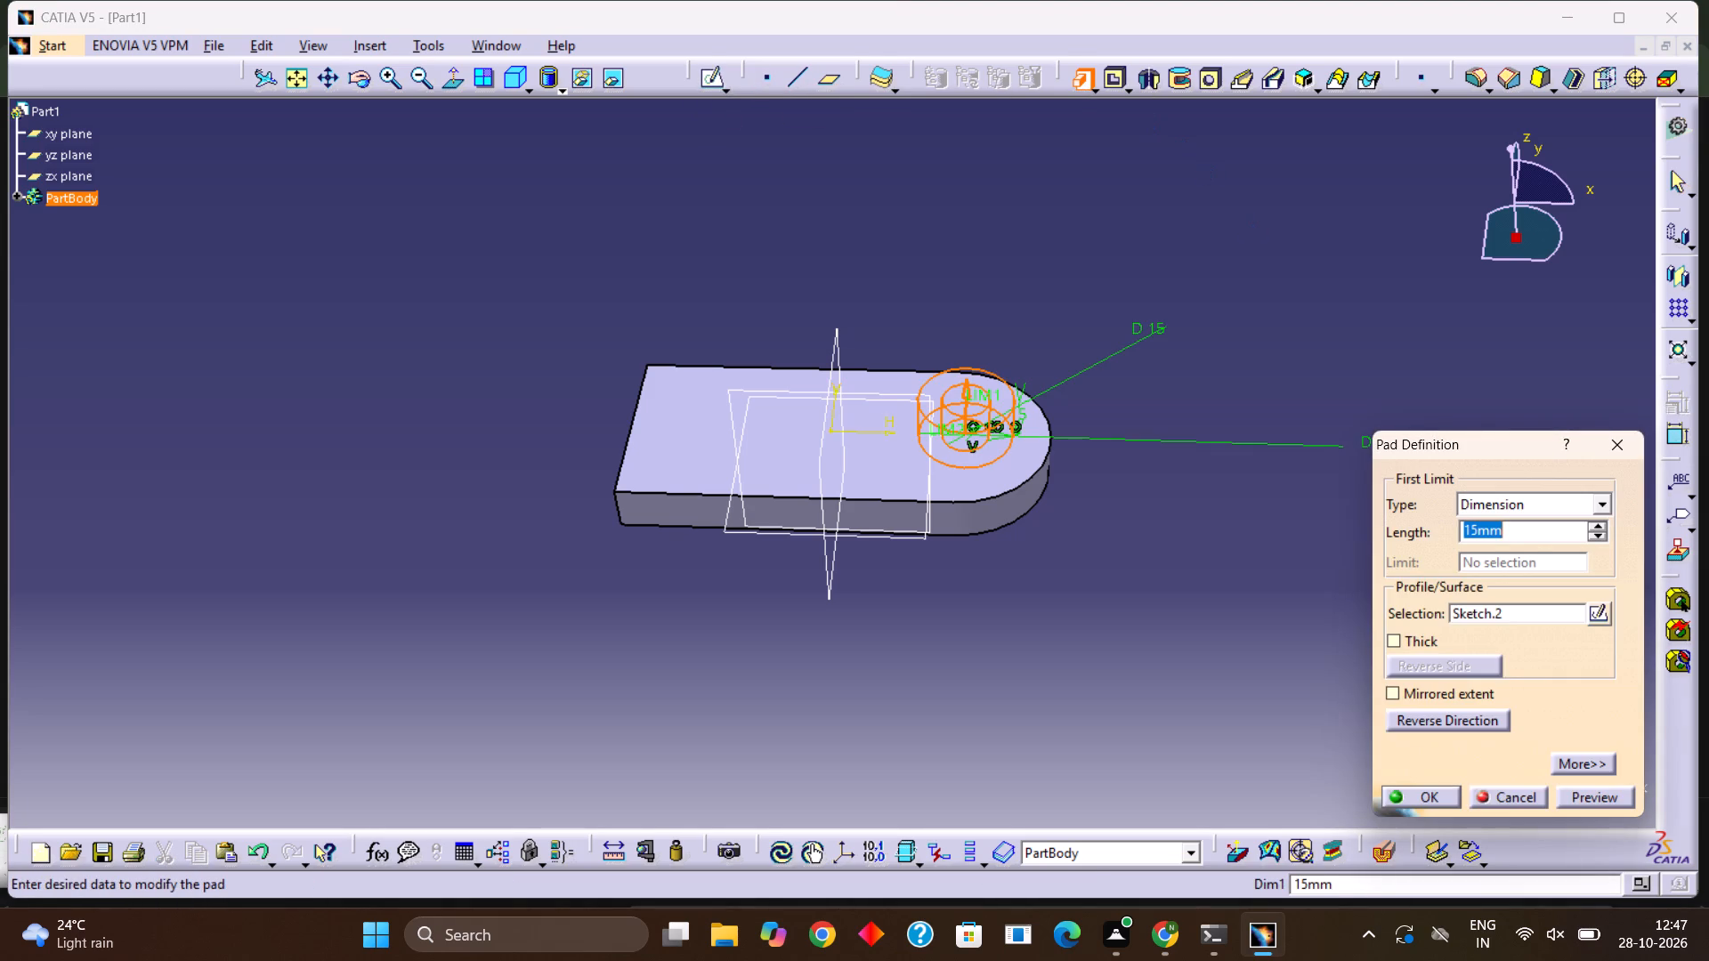
{"action": "key", "text": "BackSpace"}
{"action": "type", "text": "25"}
{"action": "key", "text": "Return"}
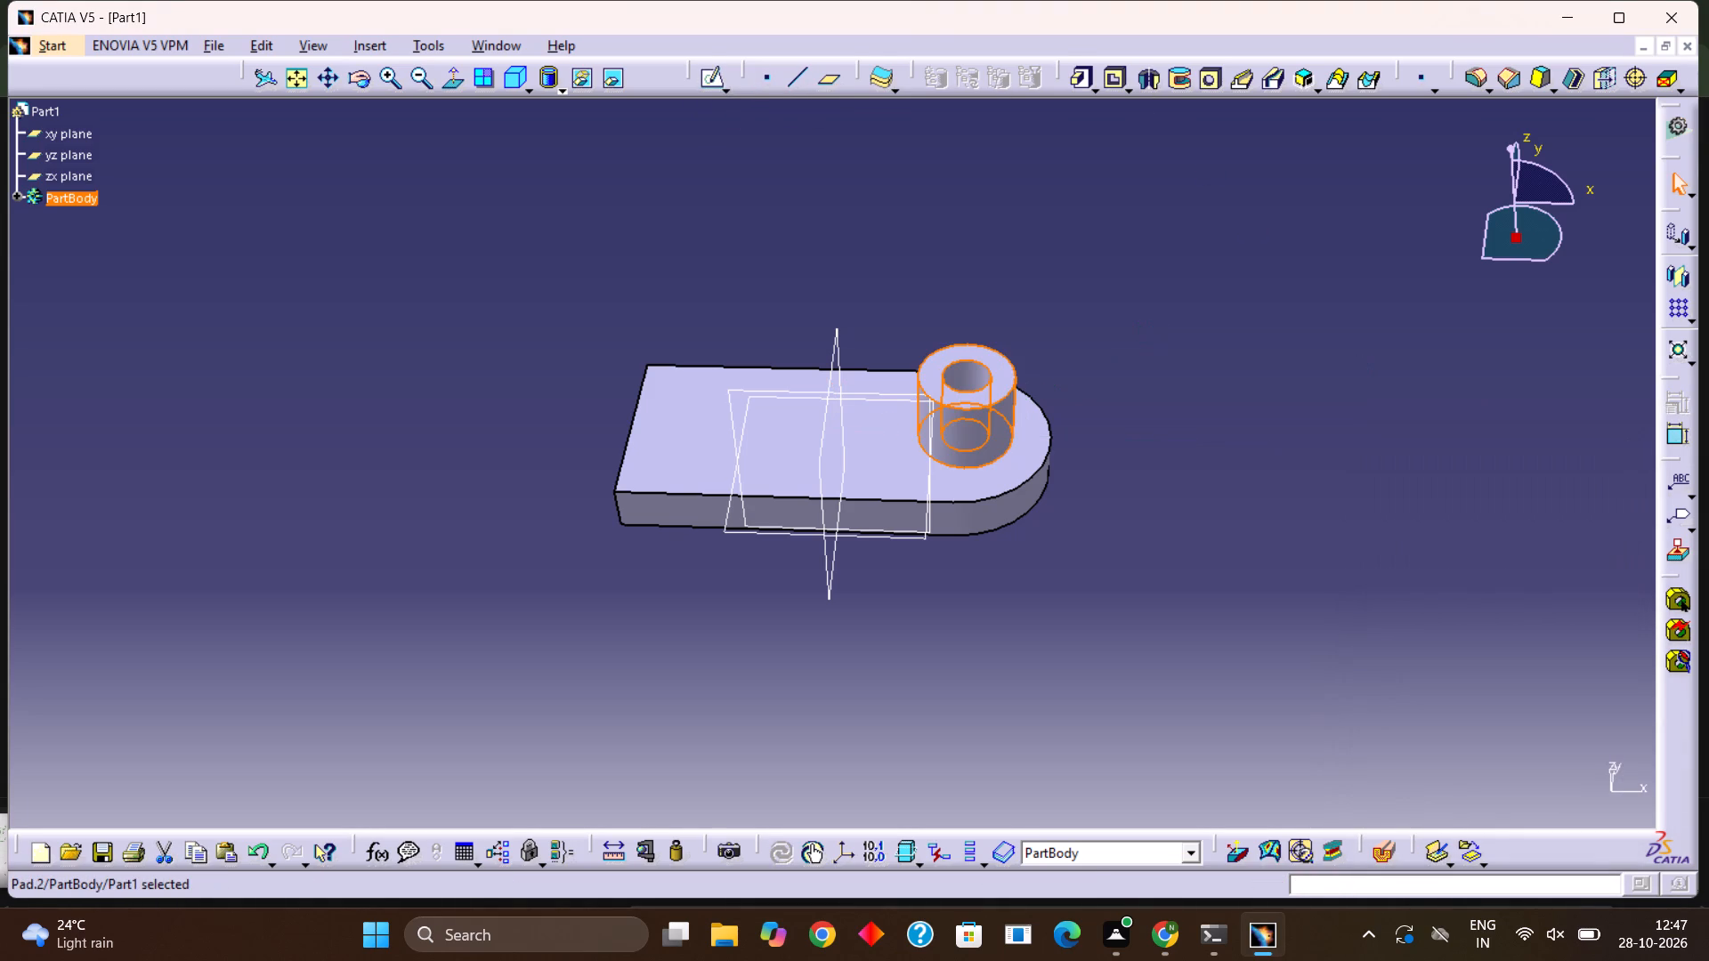
{"action": "left_click", "coordinate": [1198, 541]}
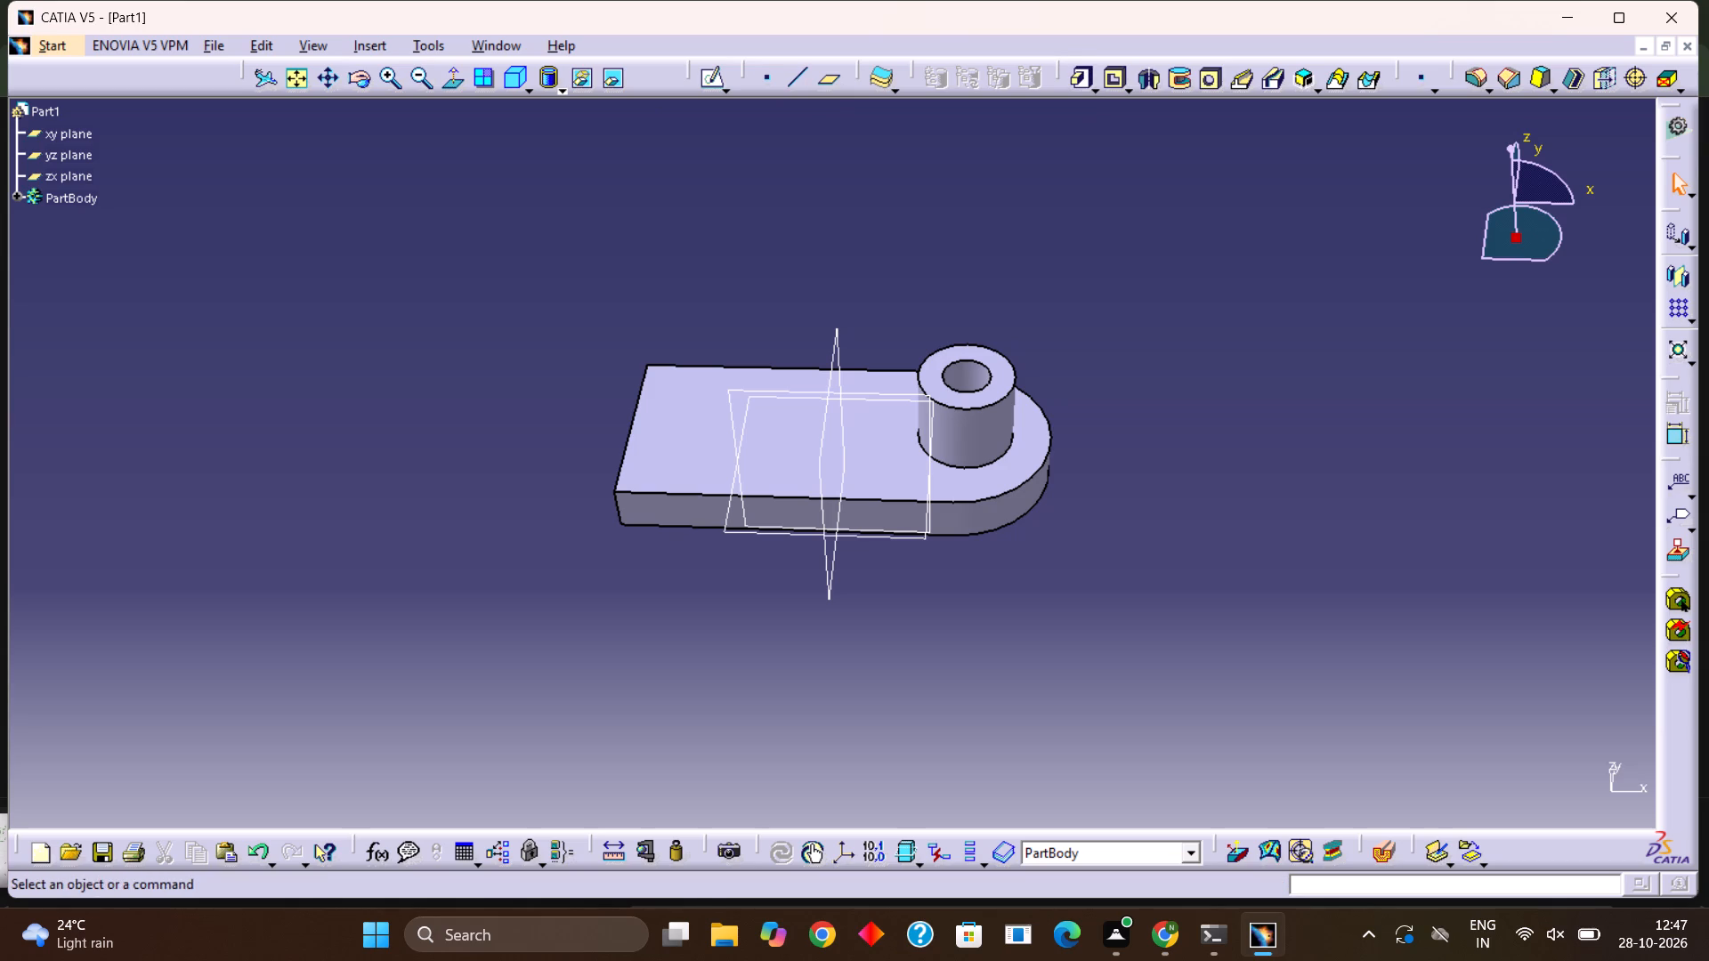
On the plate's top face, sketch a centered rectangle about 13 mm high around the midpoint of the straight short edge.
{"action": "left_click", "coordinate": [717, 83]}
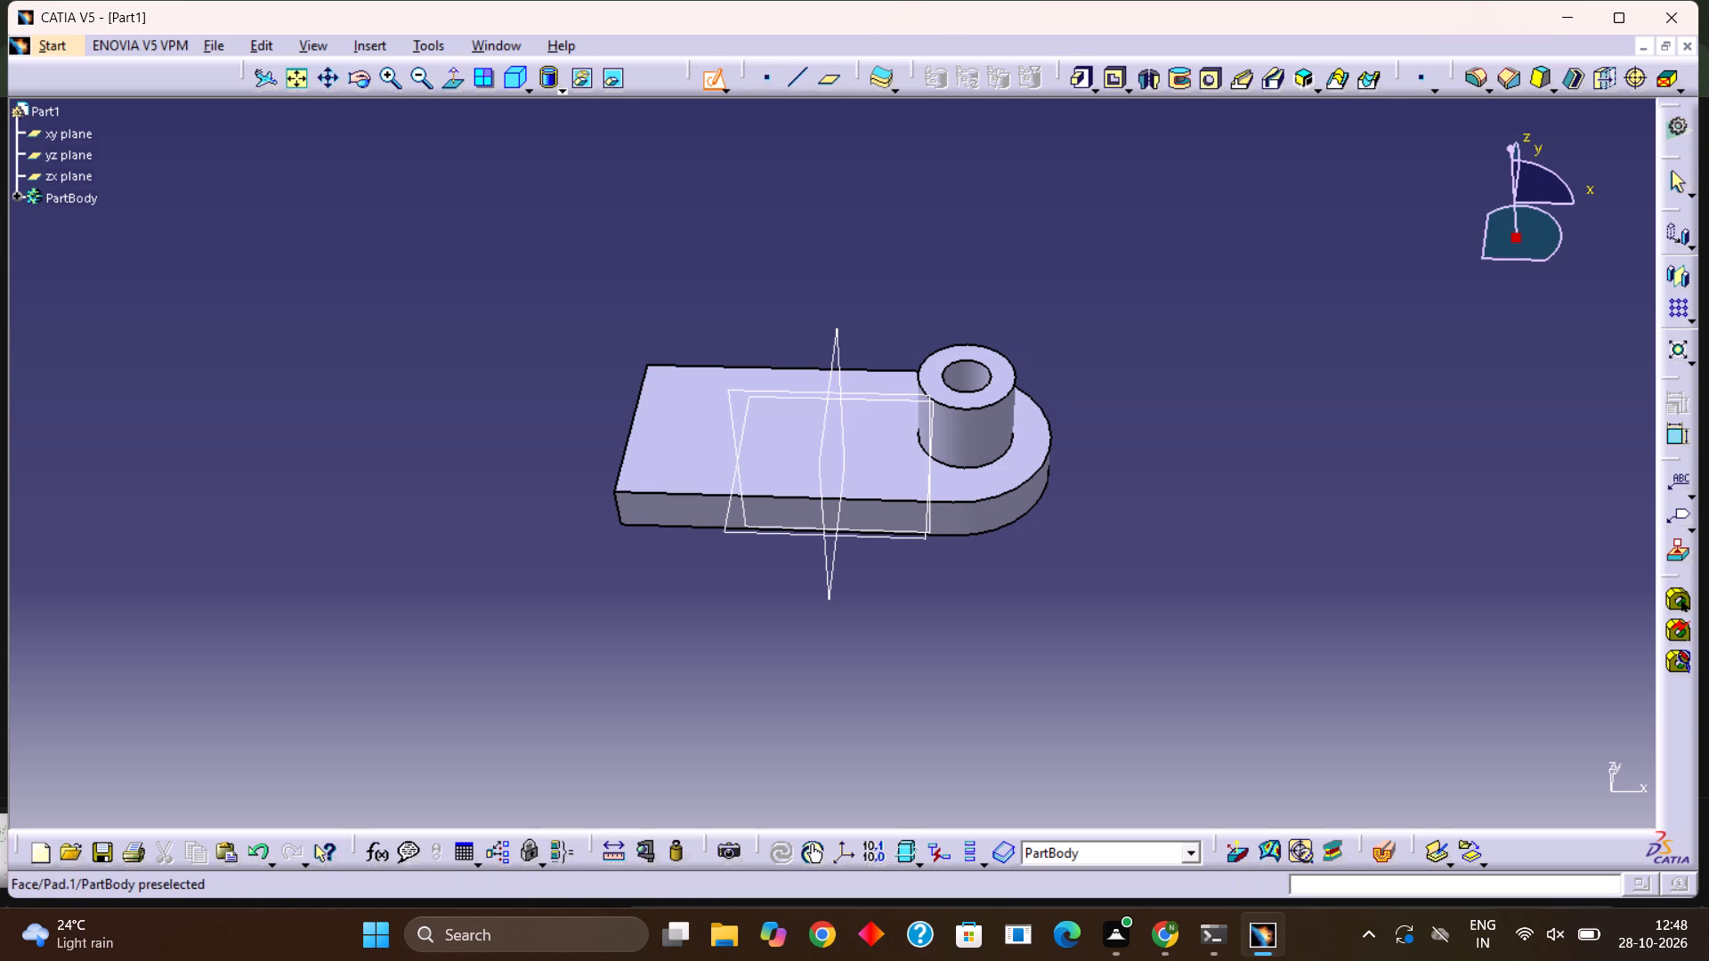
{"action": "left_click", "coordinate": [697, 410]}
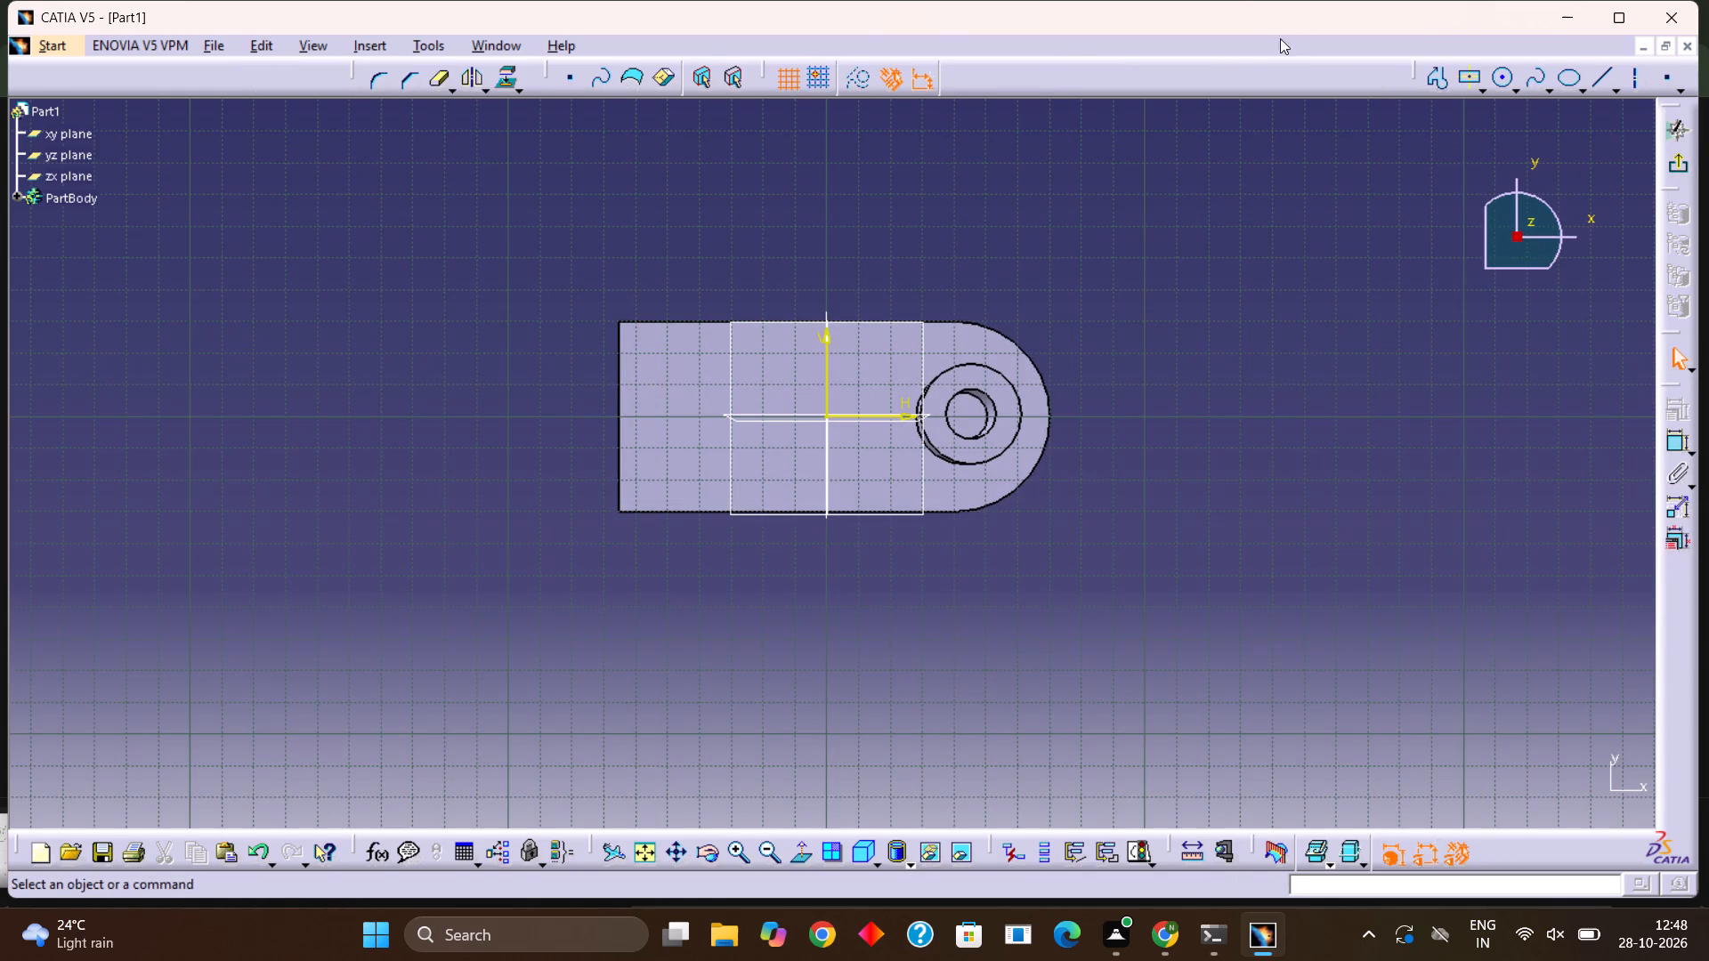
{"action": "left_click", "coordinate": [1467, 79]}
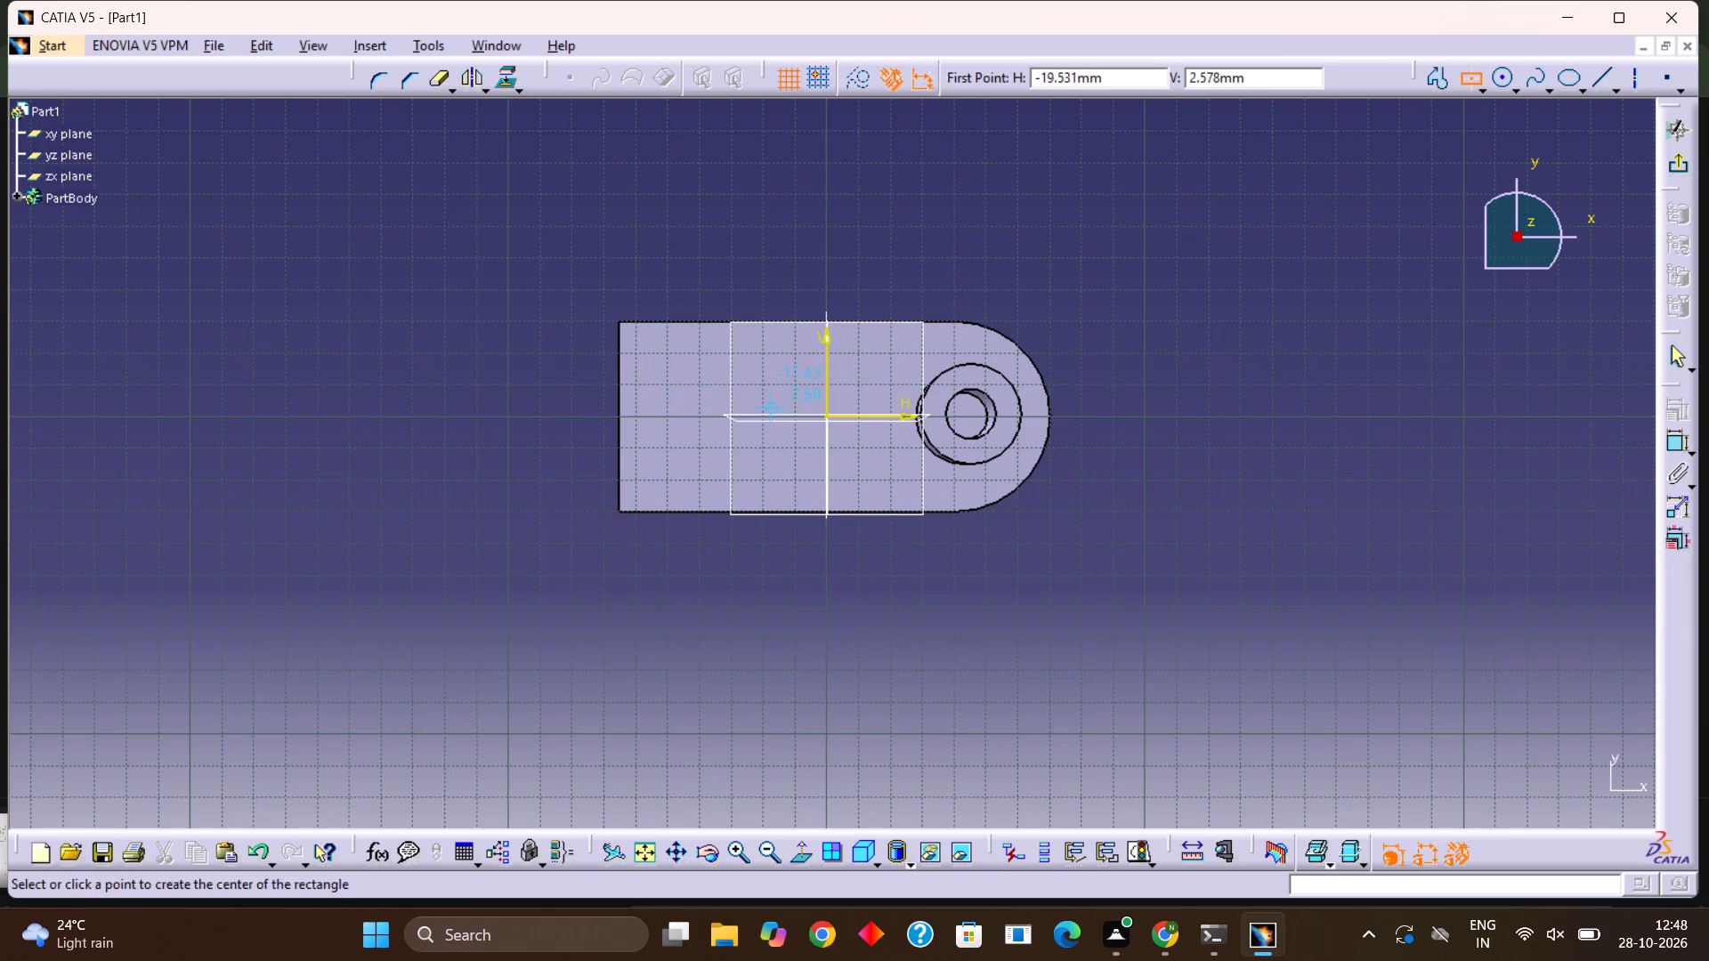
{"action": "left_click", "coordinate": [617, 413]}
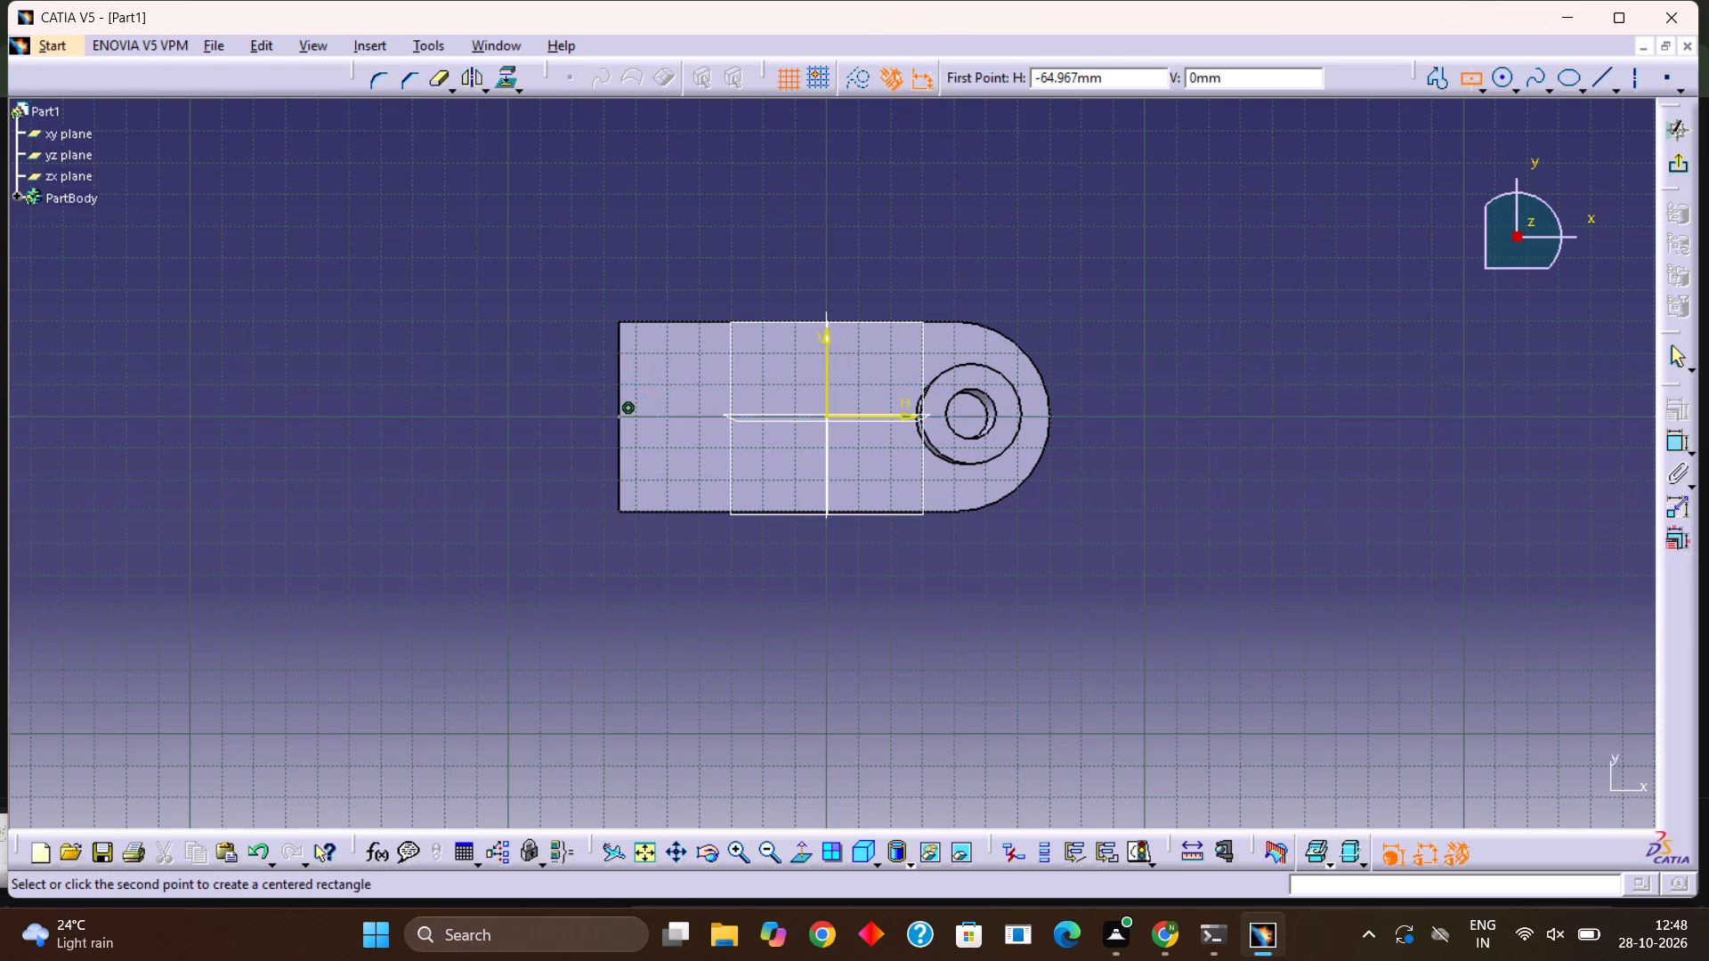
{"action": "left_click", "coordinate": [709, 397]}
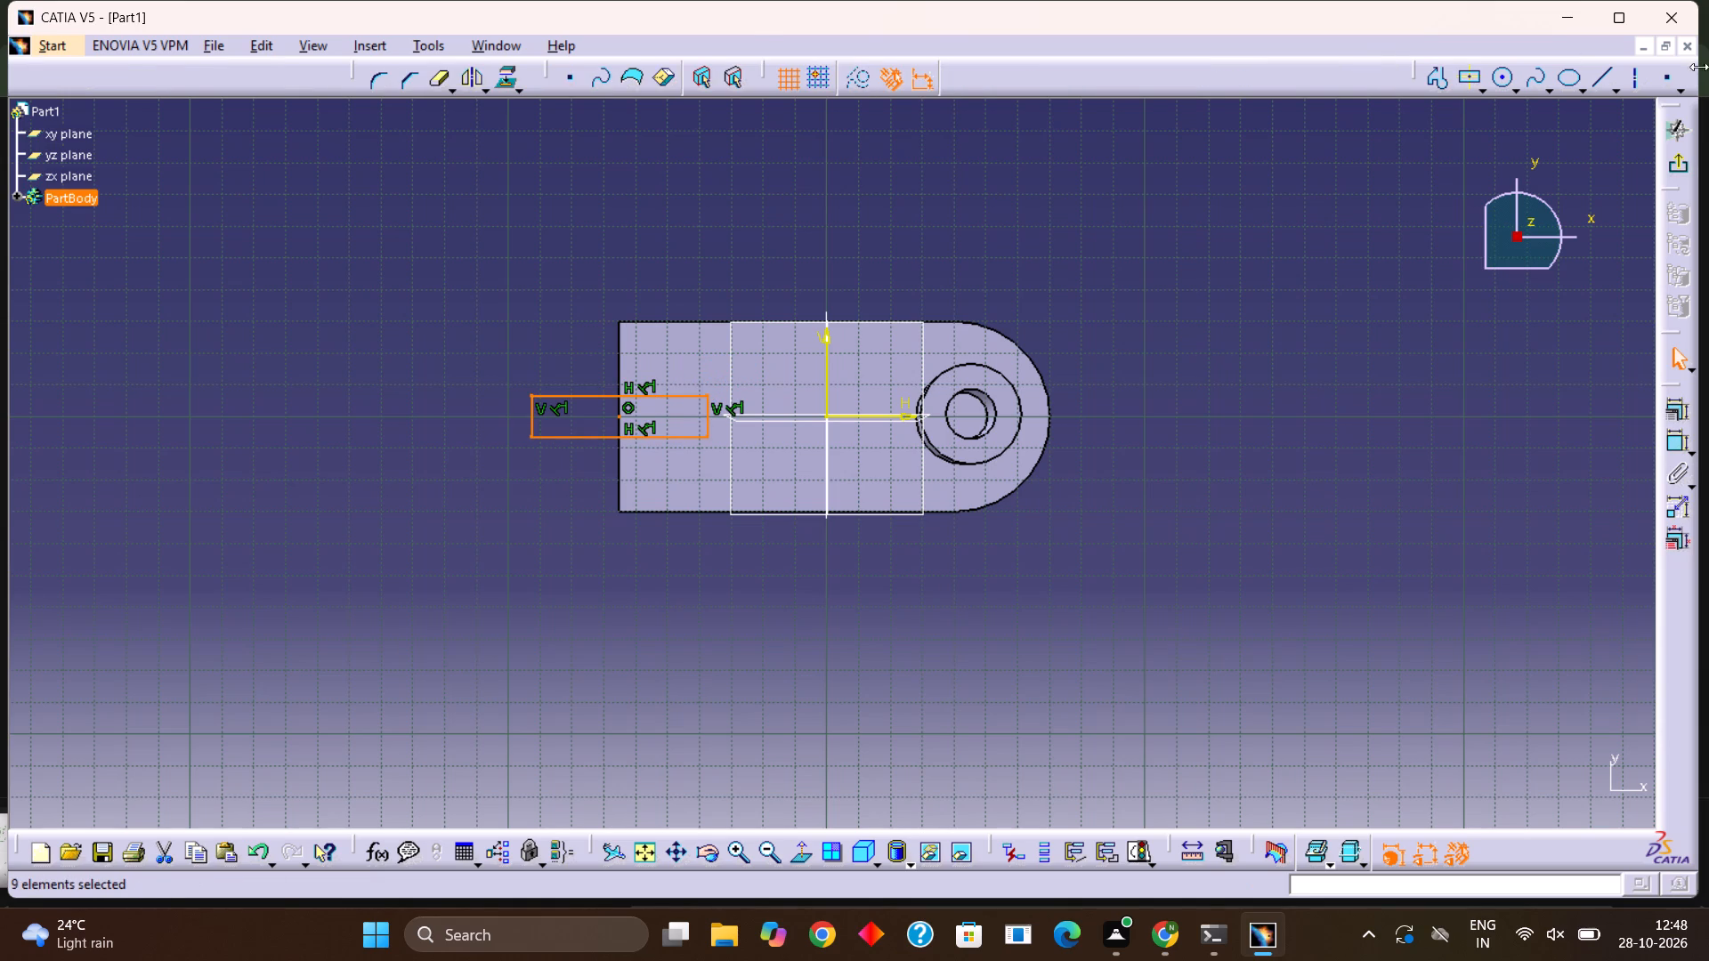
Exit the sketch and cut the rectangle as a pocket 10 mm deep into the plate.
{"action": "left_click", "coordinate": [1685, 166]}
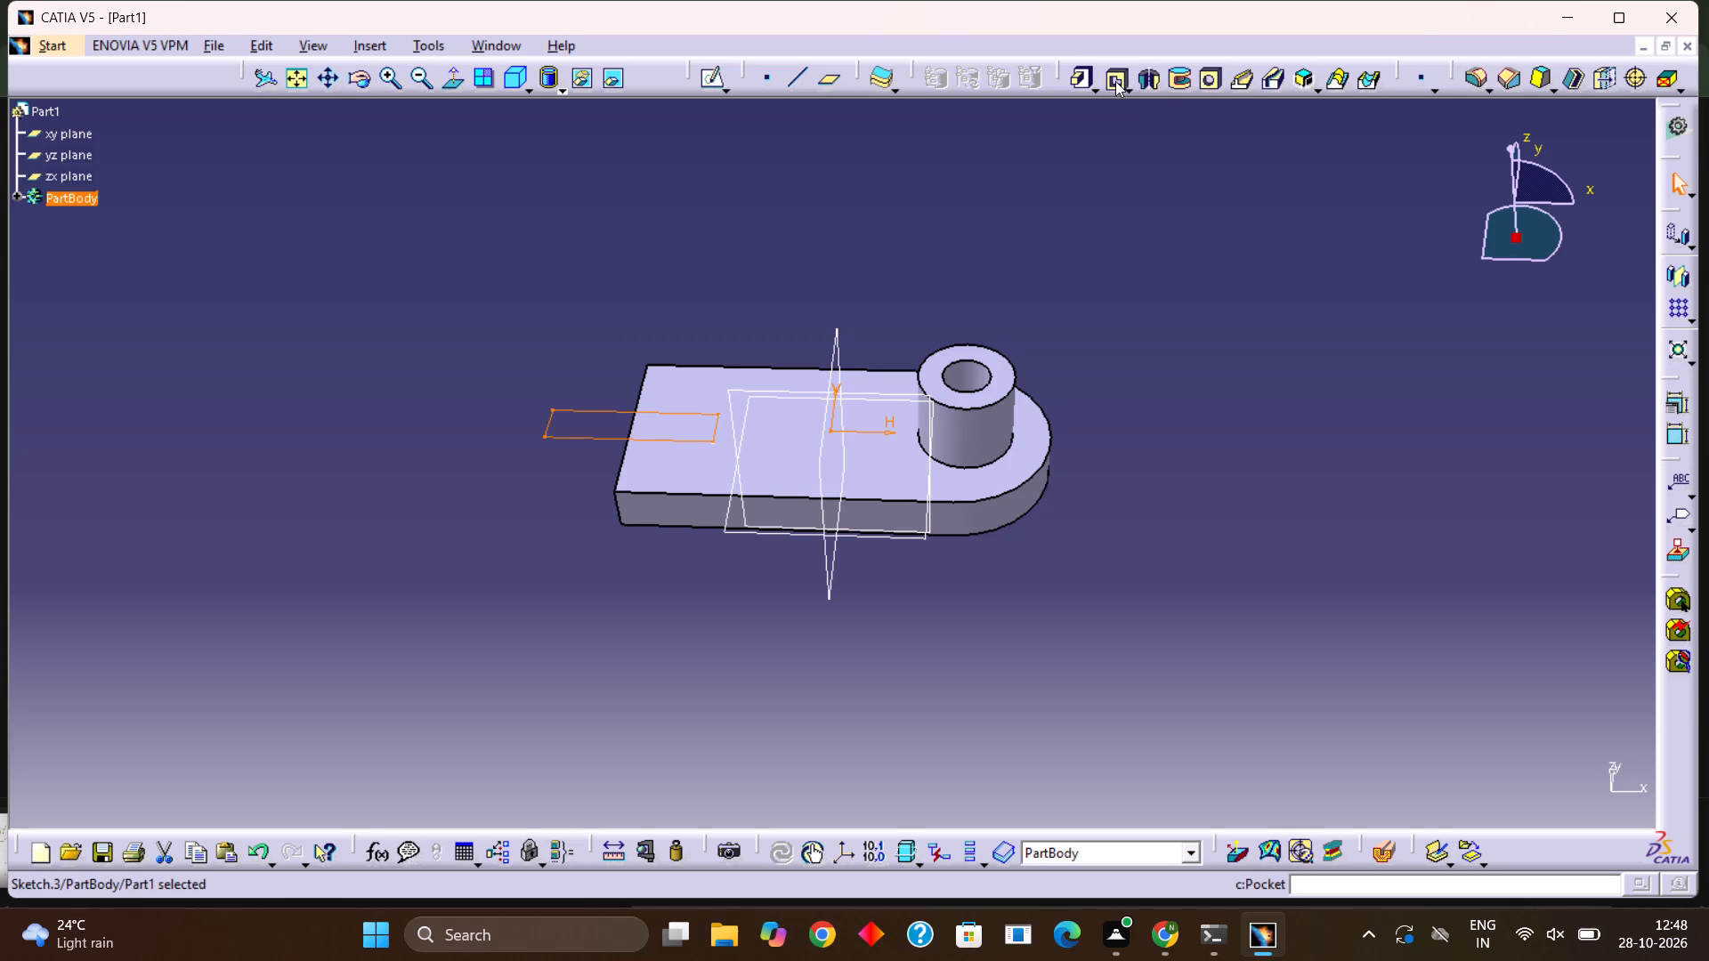
{"action": "left_click", "coordinate": [1115, 81]}
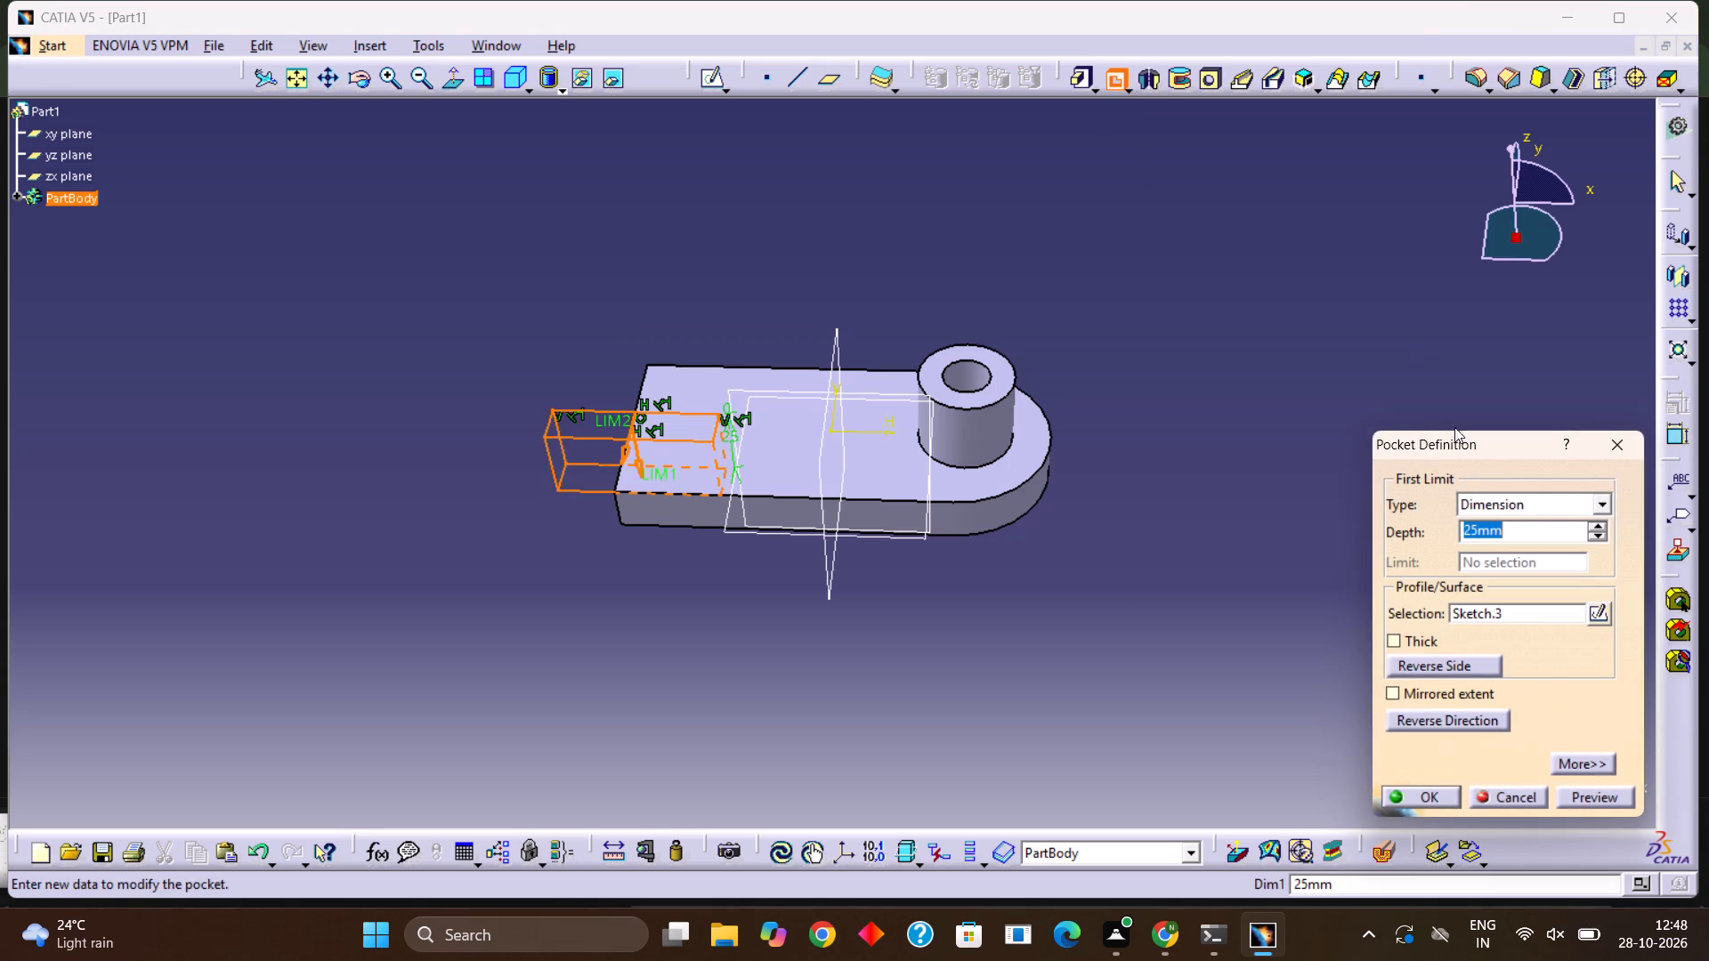
{"action": "left_click", "coordinate": [1527, 527]}
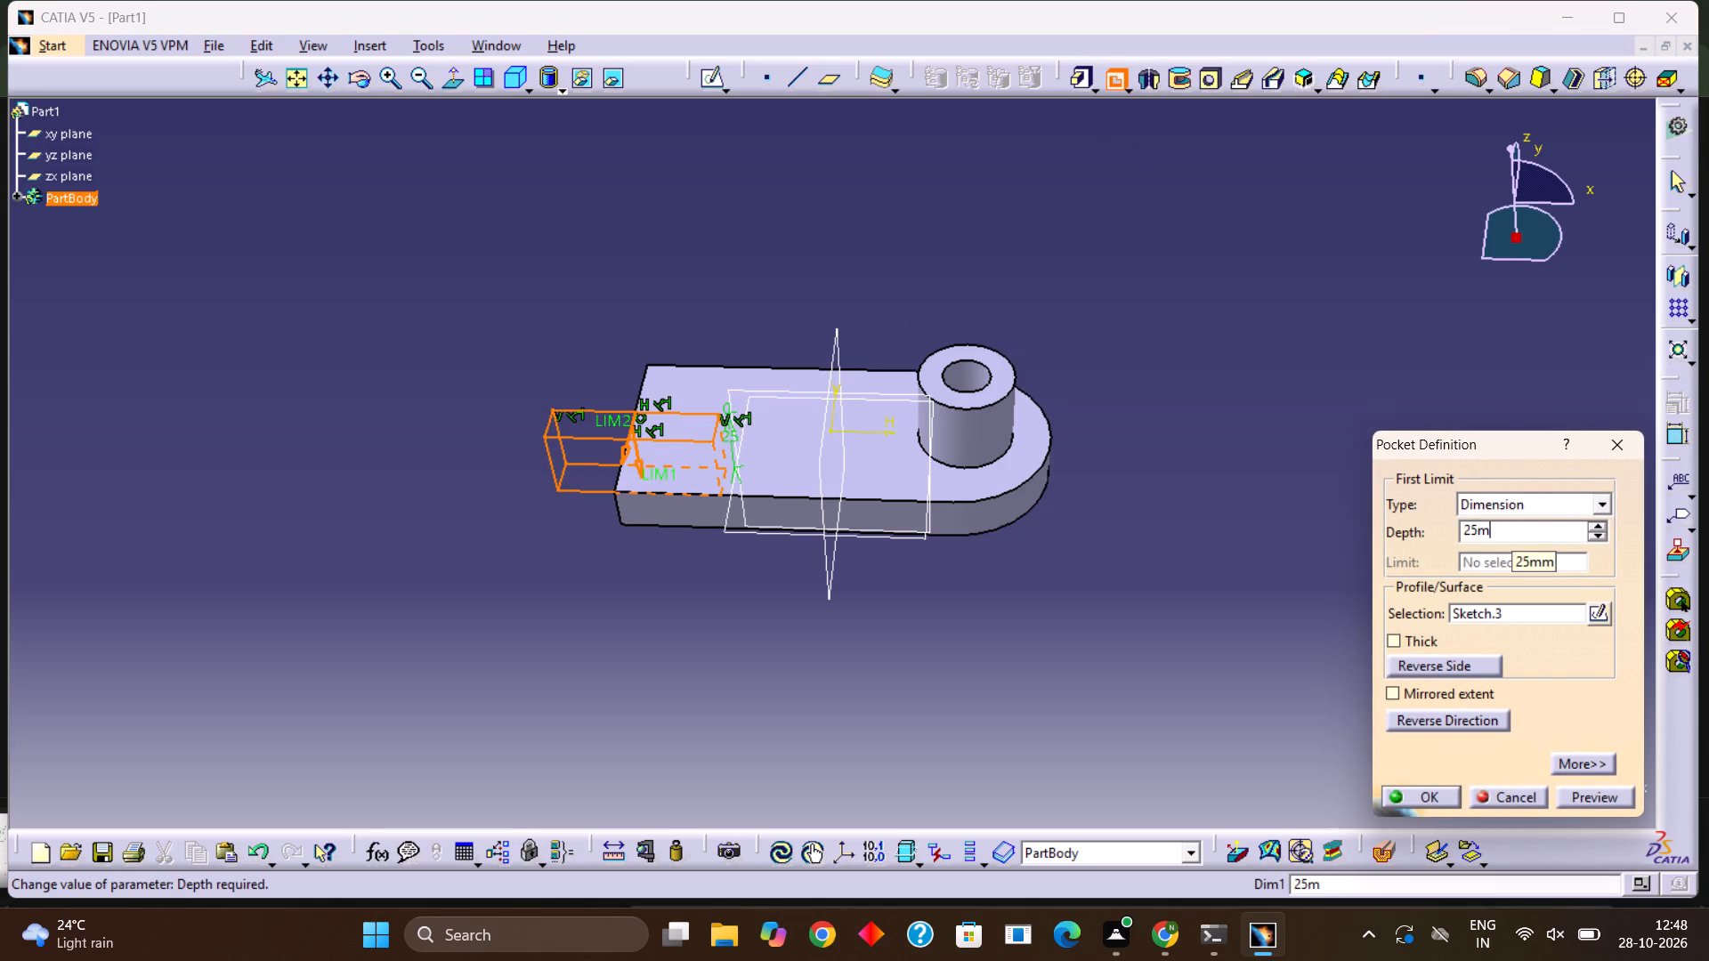
{"action": "key", "text": "BackSpace"}
{"action": "key", "text": "BackSpace"}
{"action": "key", "text": "BackSpace"}
{"action": "key", "text": "BackSpace"}
{"action": "key", "text": "BackSpace"}
{"action": "key", "text": "BackSpace"}
{"action": "key", "text": "BackSpace"}
{"action": "key", "text": "BackSpace"}
{"action": "key", "text": "BackSpace"}
{"action": "key", "text": "BackSpace"}
{"action": "key", "text": "BackSpace"}
{"action": "key", "text": "BackSpace"}
{"action": "key", "text": "BackSpace"}
{"action": "type", "text": "10"}
{"action": "left_click", "coordinate": [1436, 798]}
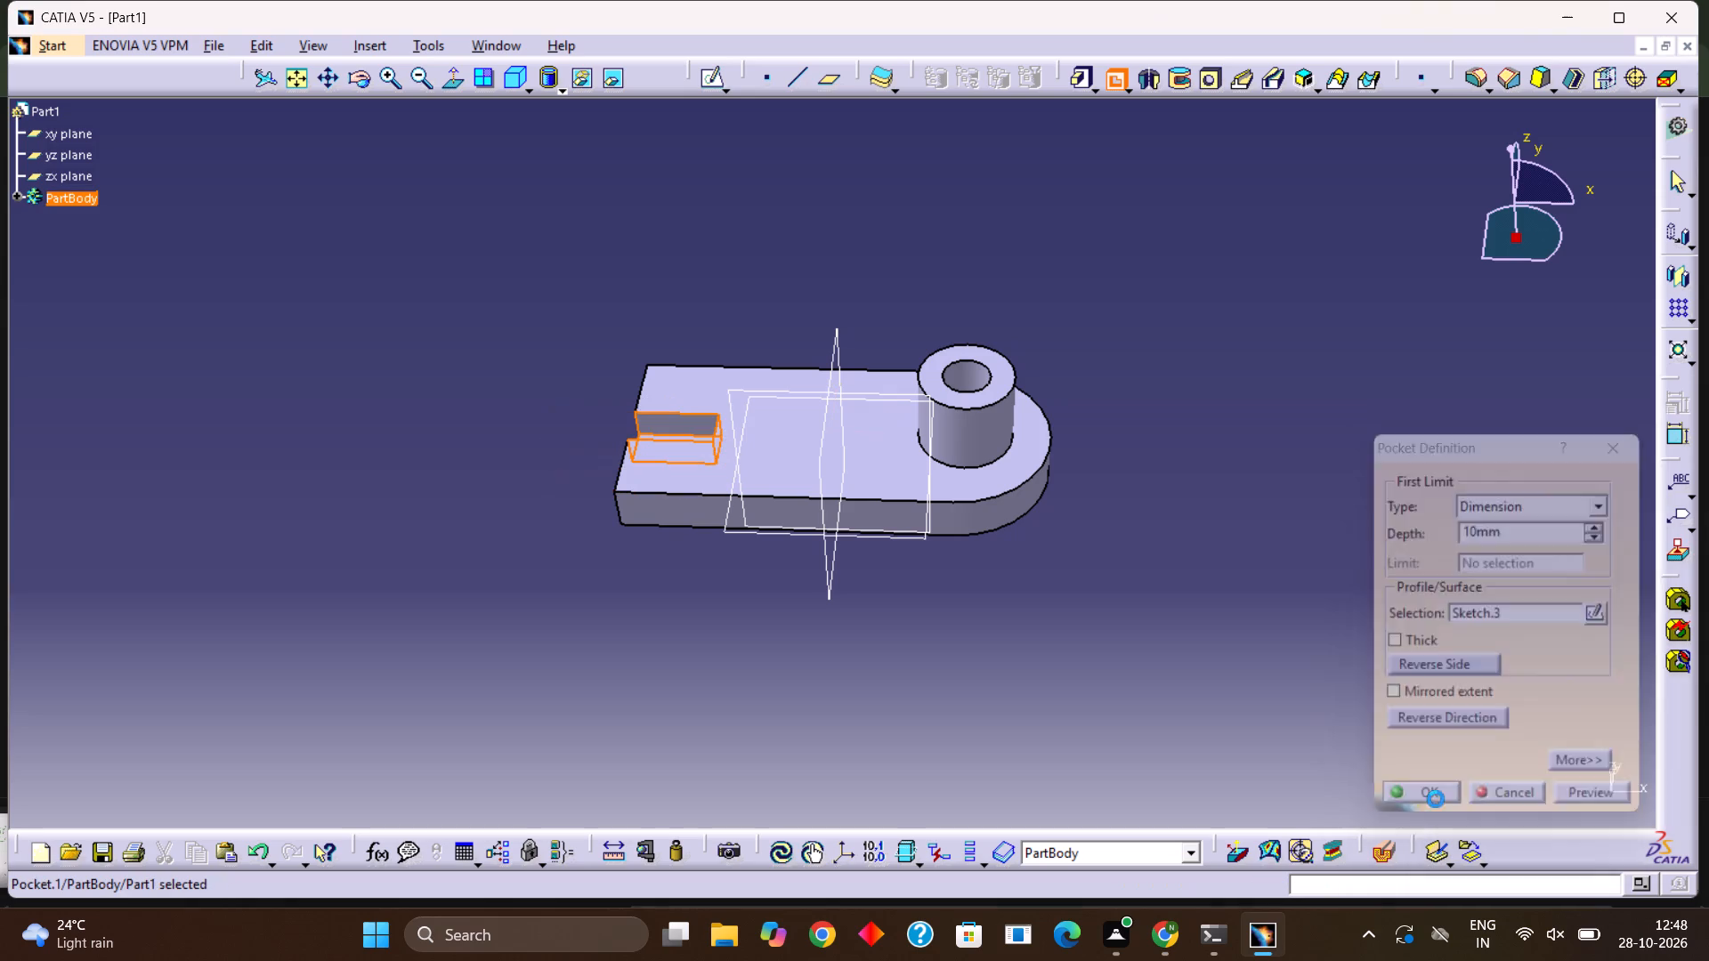
{"action": "left_click", "coordinate": [1183, 666]}
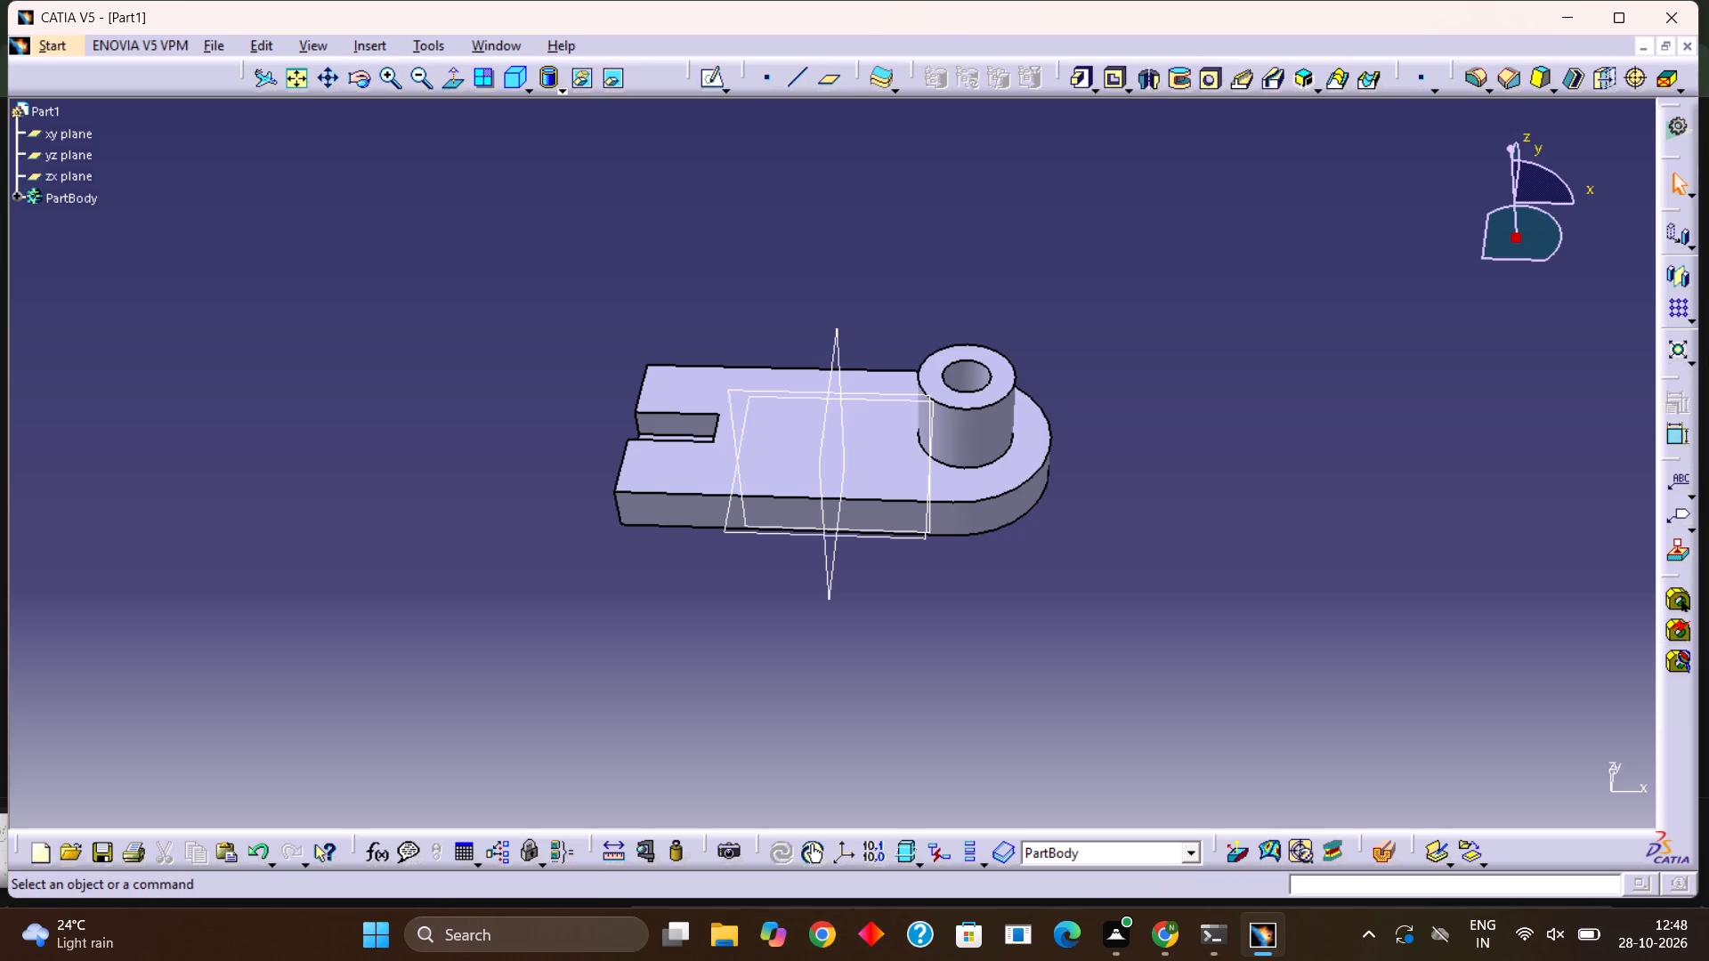
Sketch a circle of about 6.5 mm radius on the top face, on the H axis between slot and origin, and exit the sketch.
{"action": "left_click", "coordinate": [709, 77]}
{"action": "left_click", "coordinate": [895, 436]}
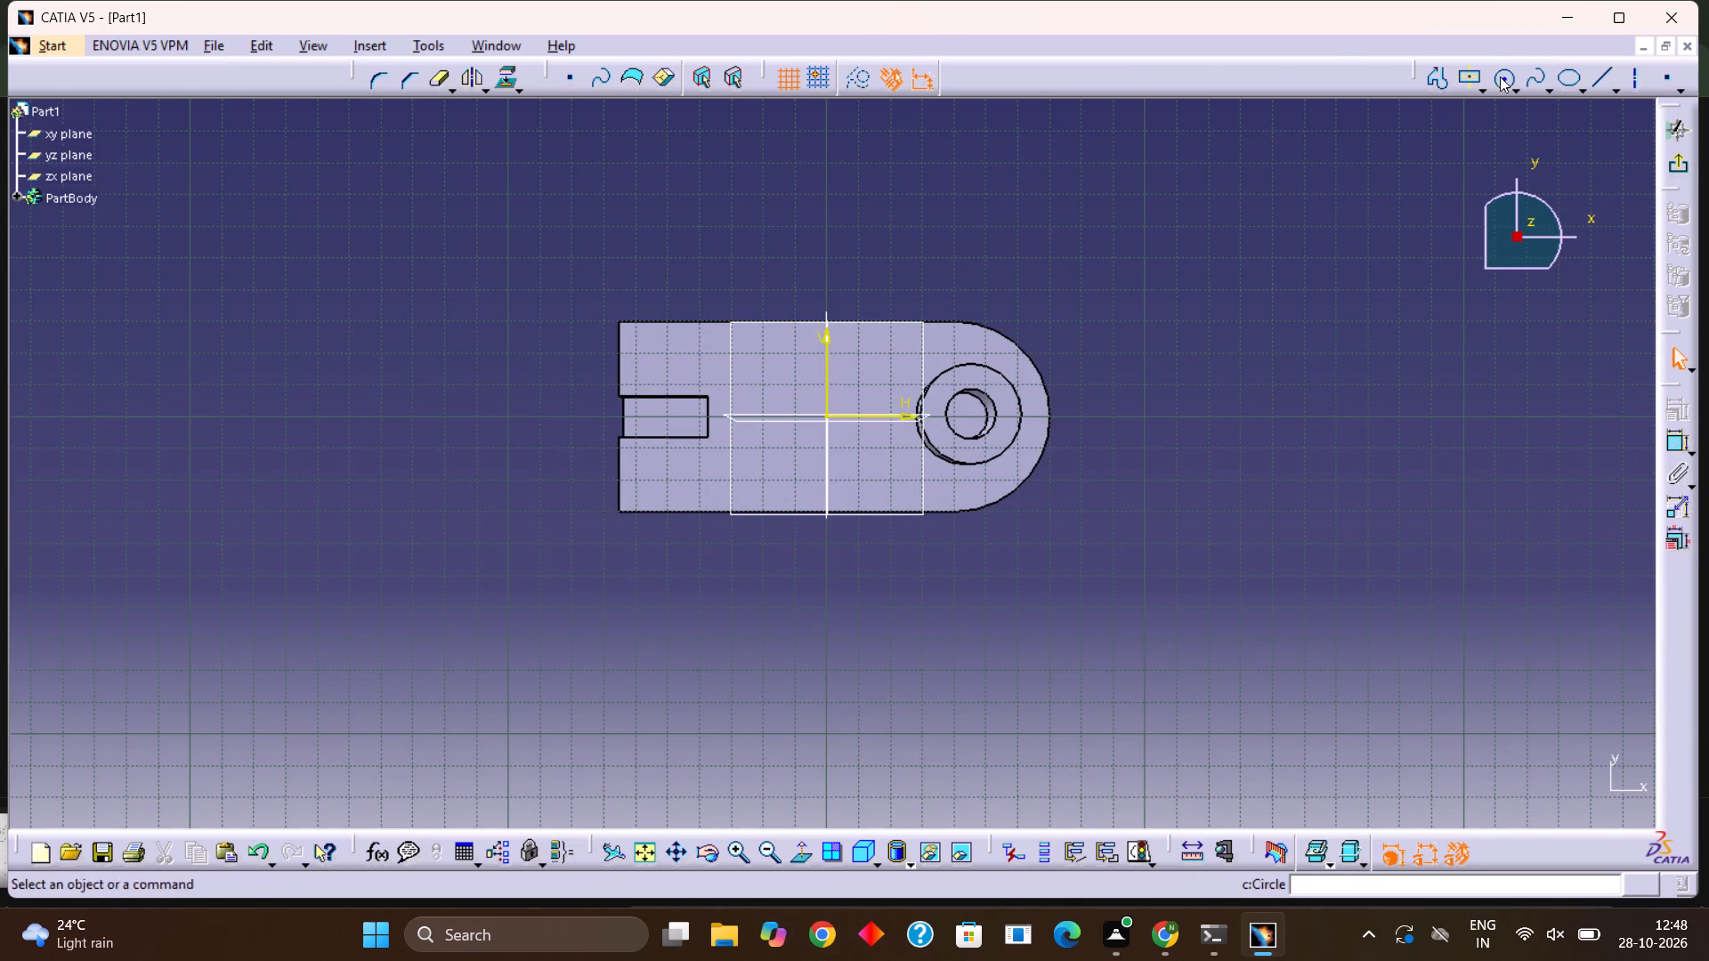
{"action": "left_click", "coordinate": [1493, 78]}
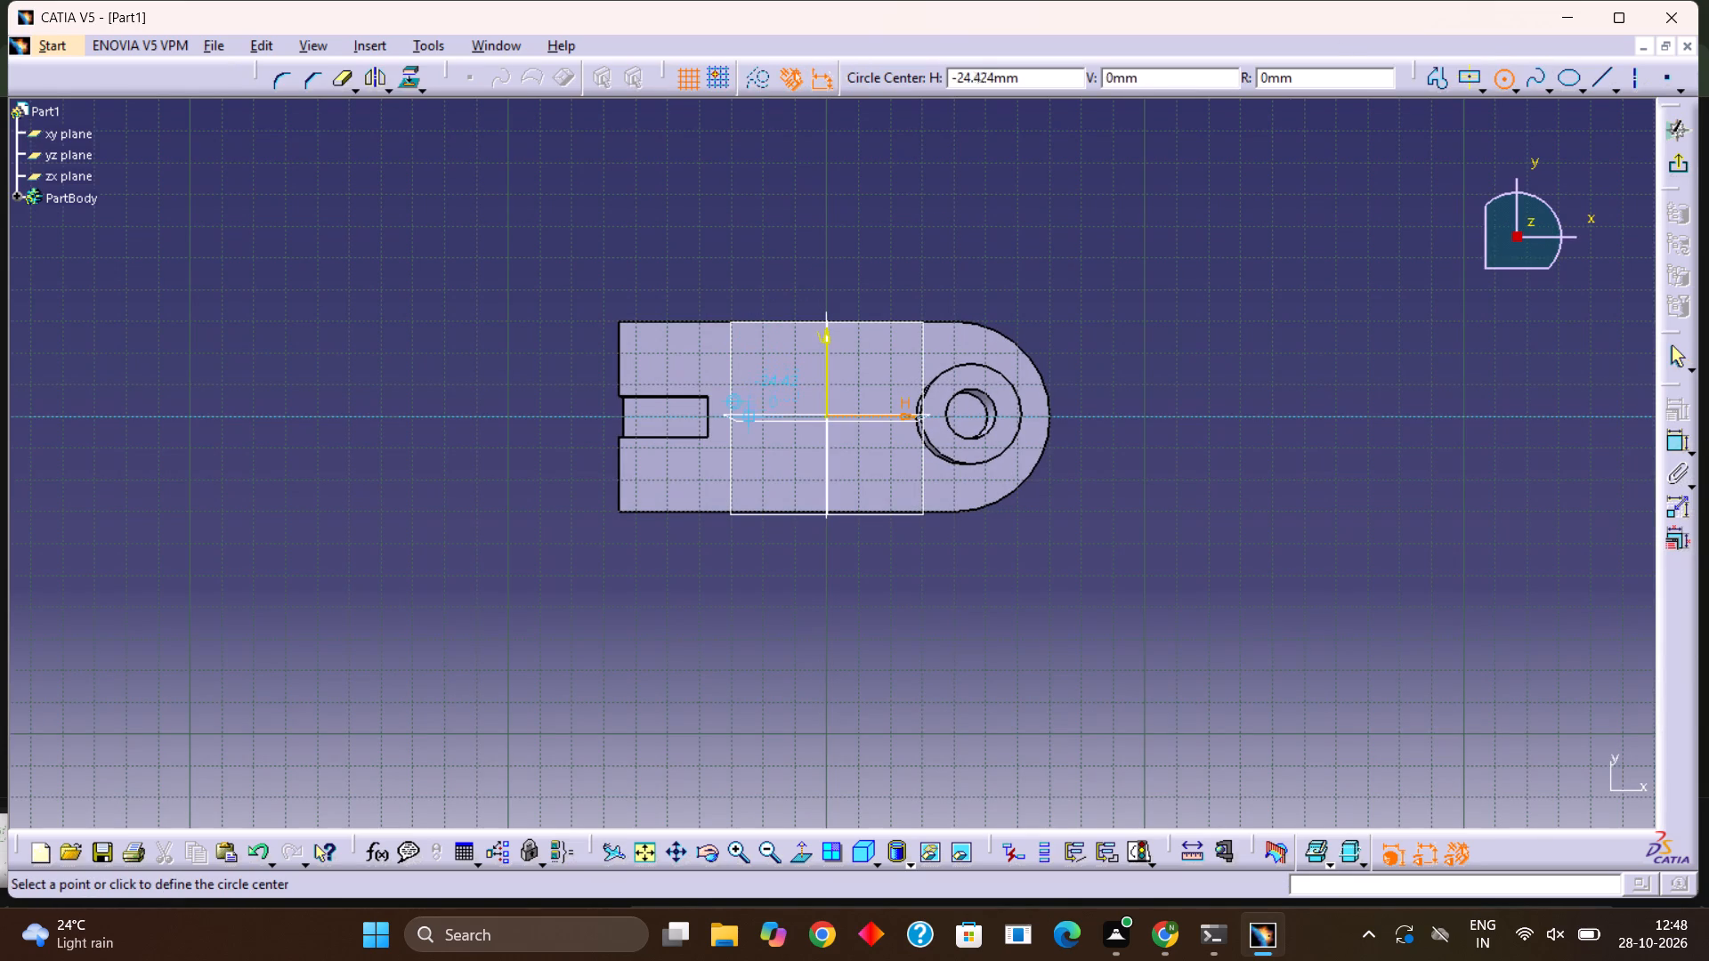
{"action": "left_click", "coordinate": [764, 416]}
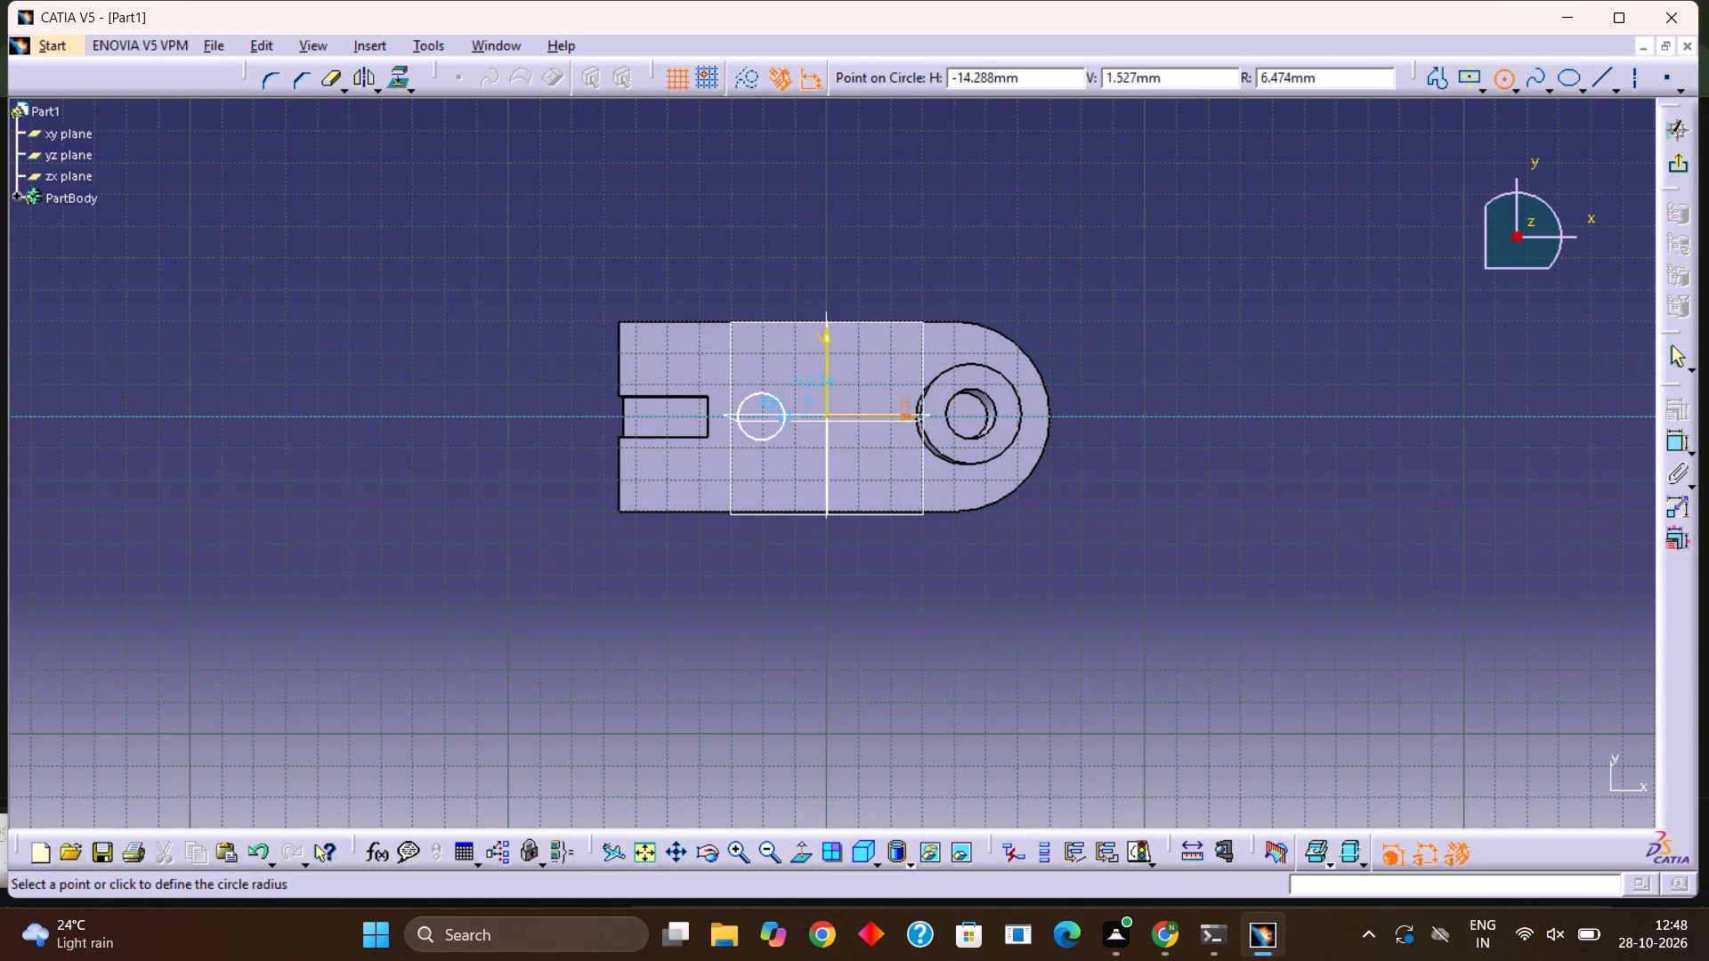
{"action": "left_click", "coordinate": [782, 412]}
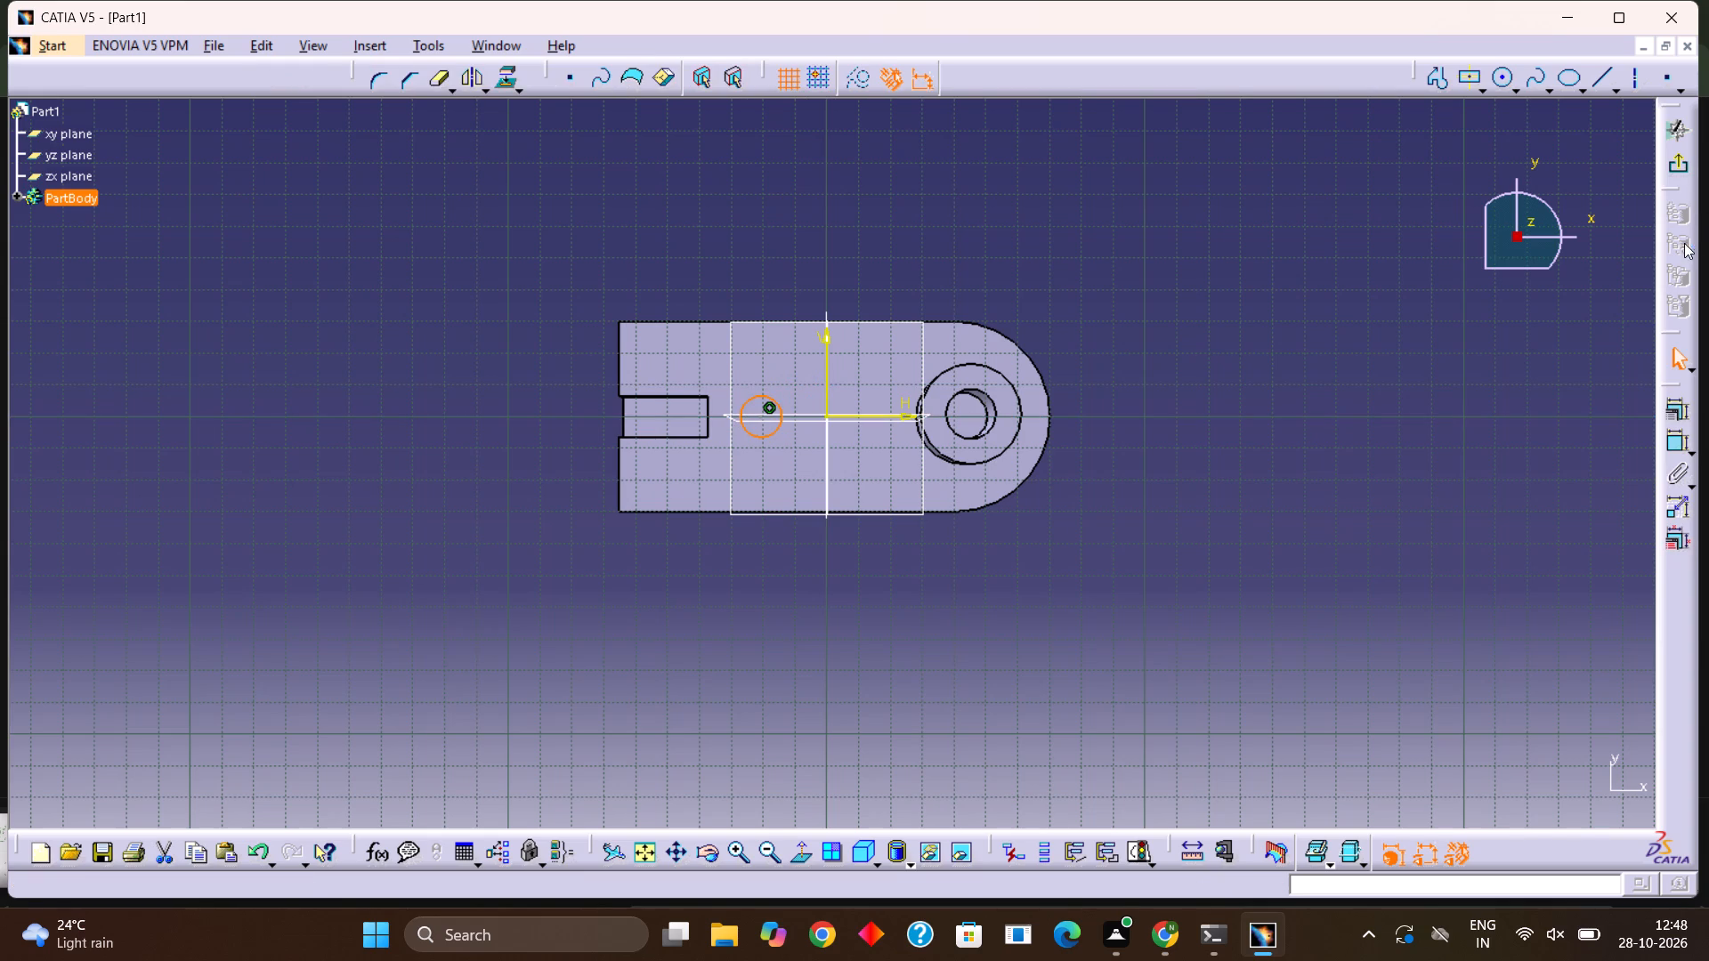
{"action": "left_click", "coordinate": [1690, 167]}
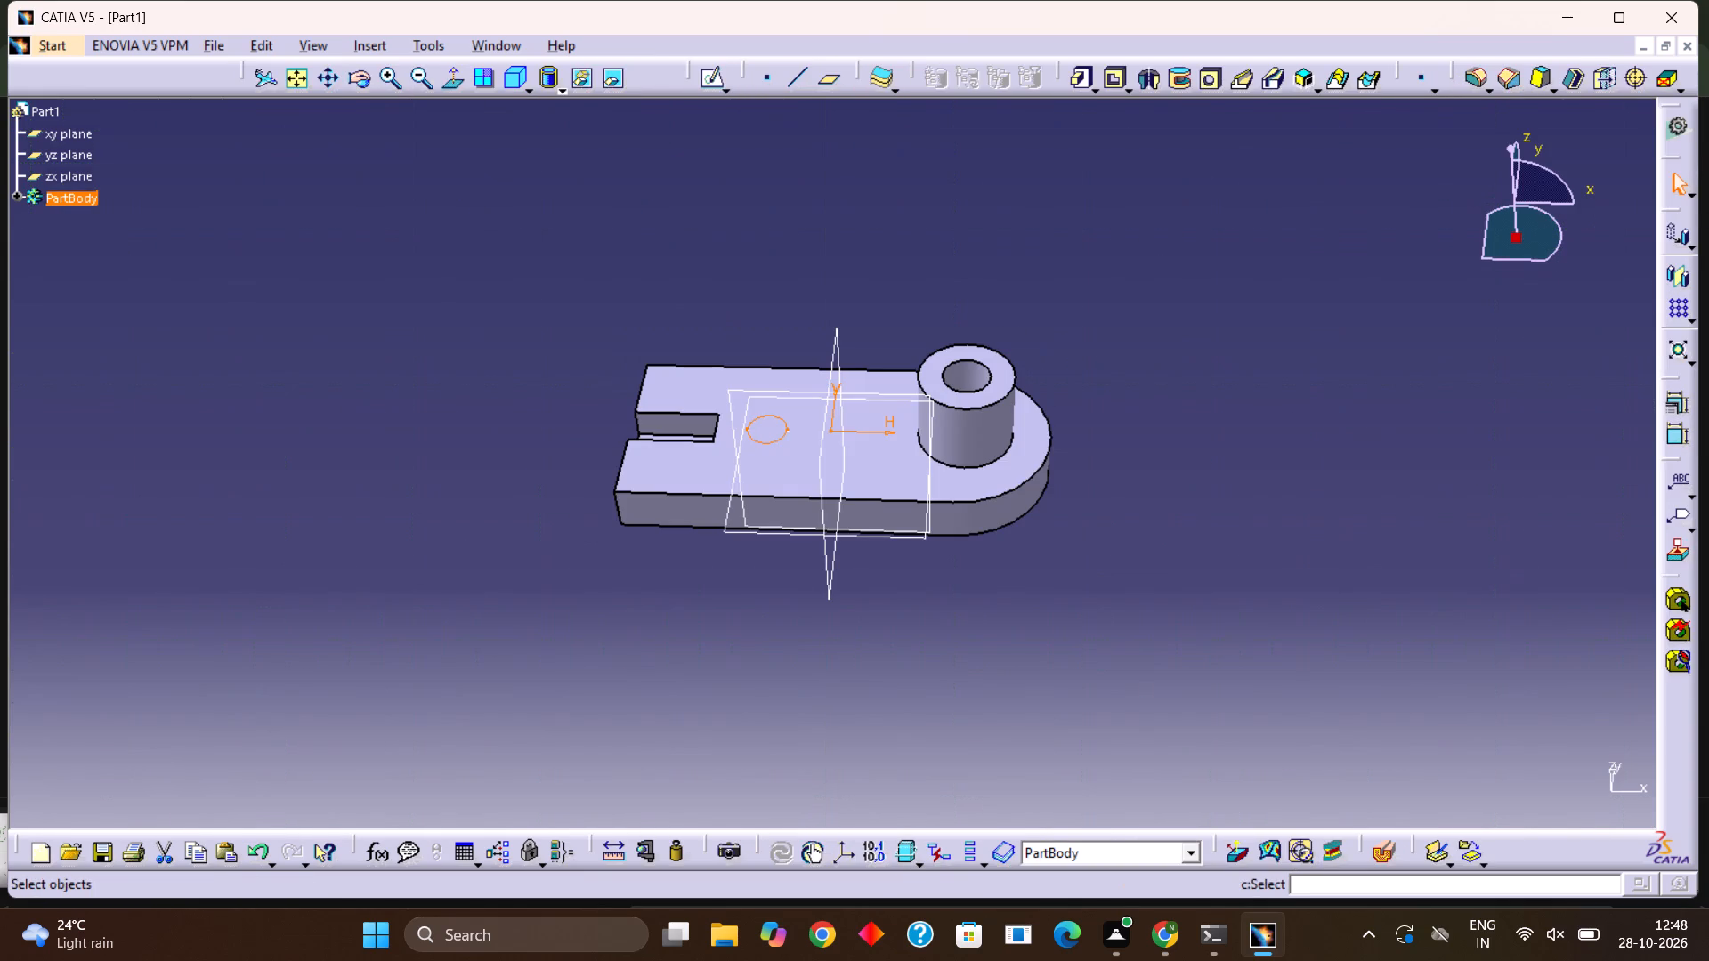
Cut the circle sketched between the slot and the origin as a pocket through the plate with limit Up to last.
{"action": "left_click", "coordinate": [1117, 89]}
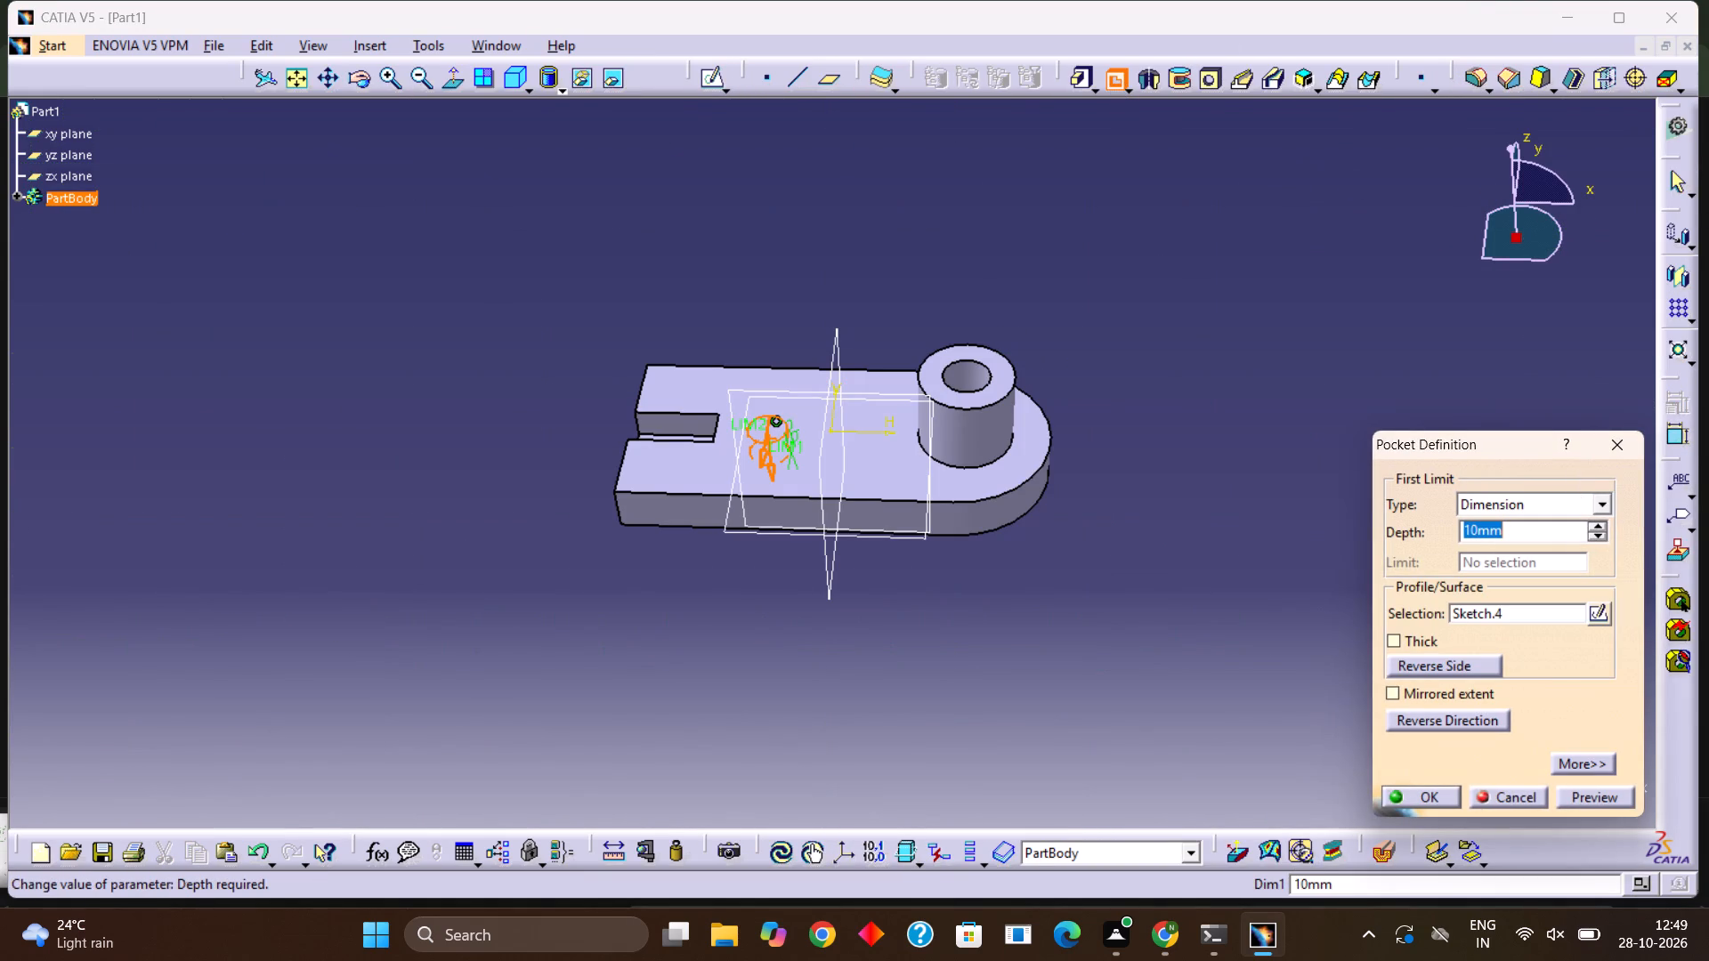
{"action": "left_click", "coordinate": [1605, 504]}
{"action": "left_click", "coordinate": [1559, 559]}
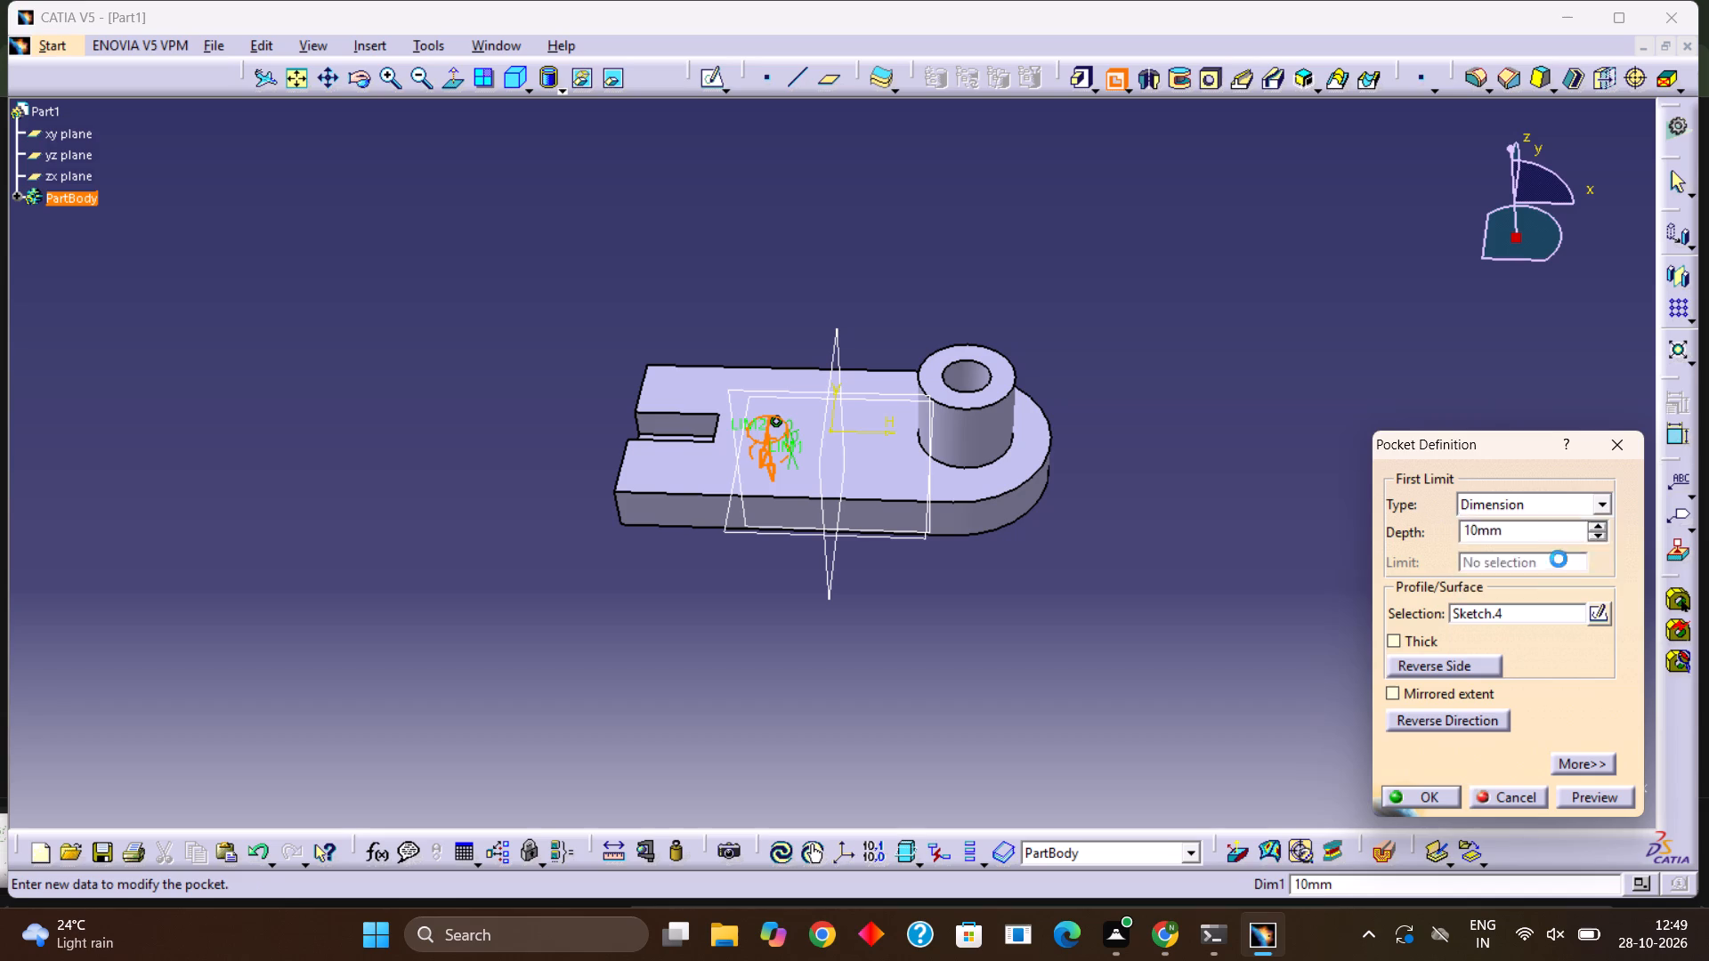
{"action": "left_click", "coordinate": [1577, 791]}
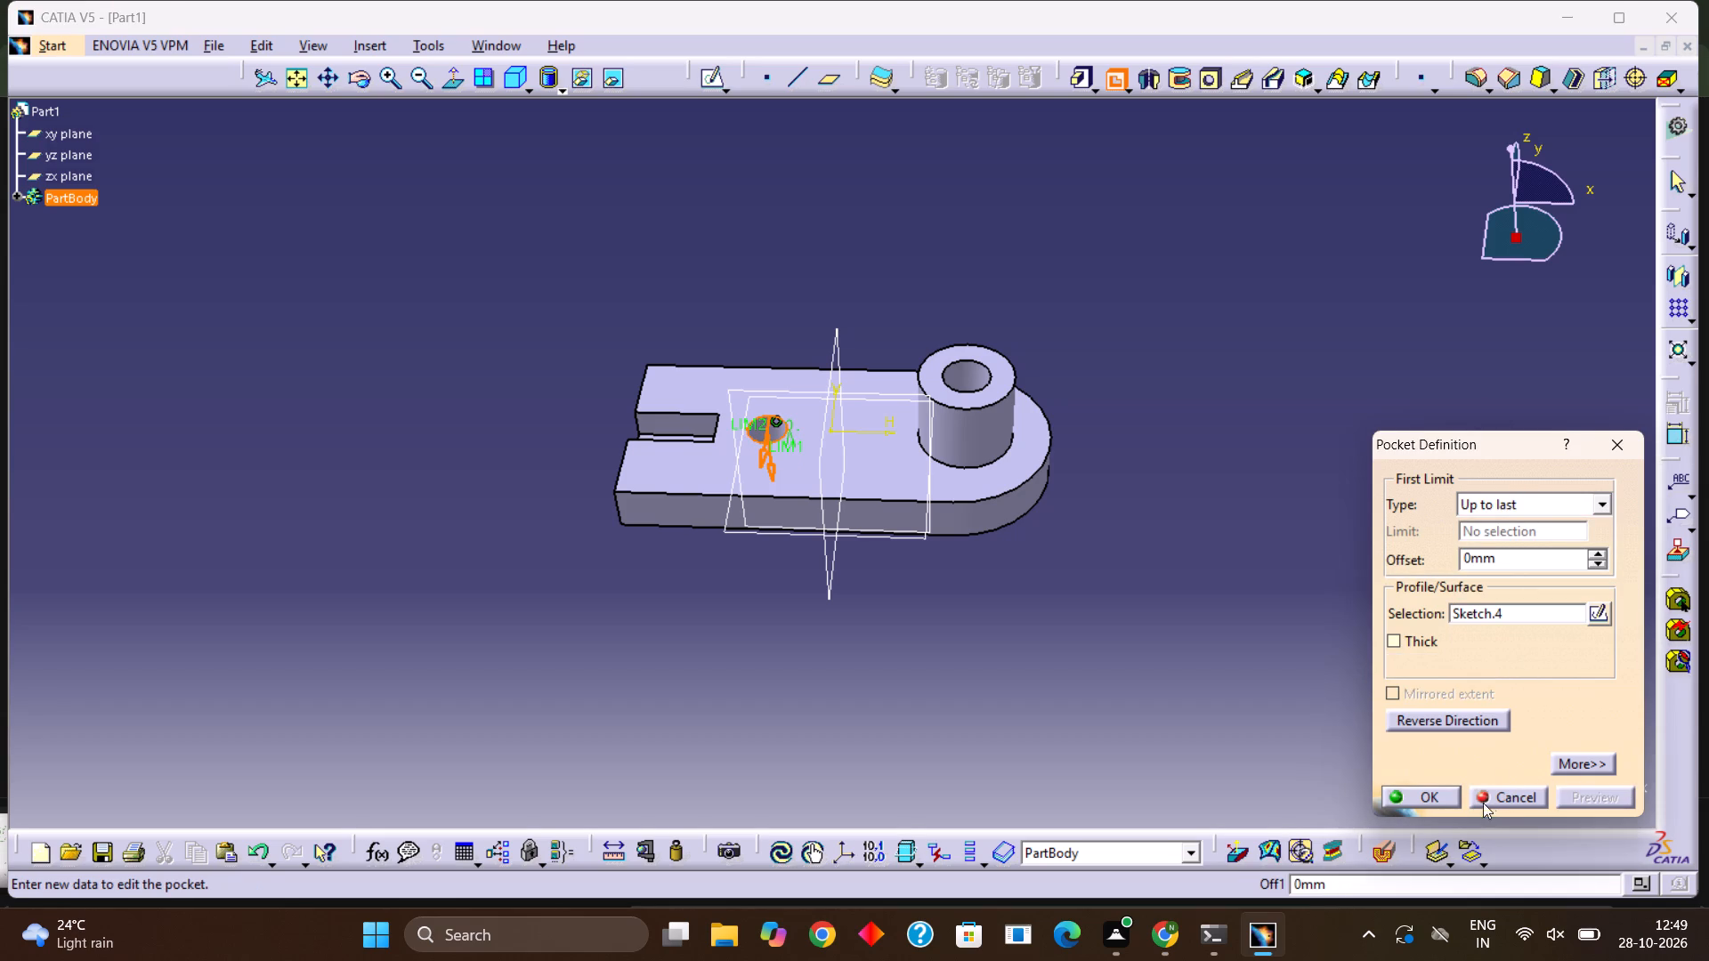
{"action": "left_click", "coordinate": [1440, 791]}
{"action": "left_click", "coordinate": [1262, 455]}
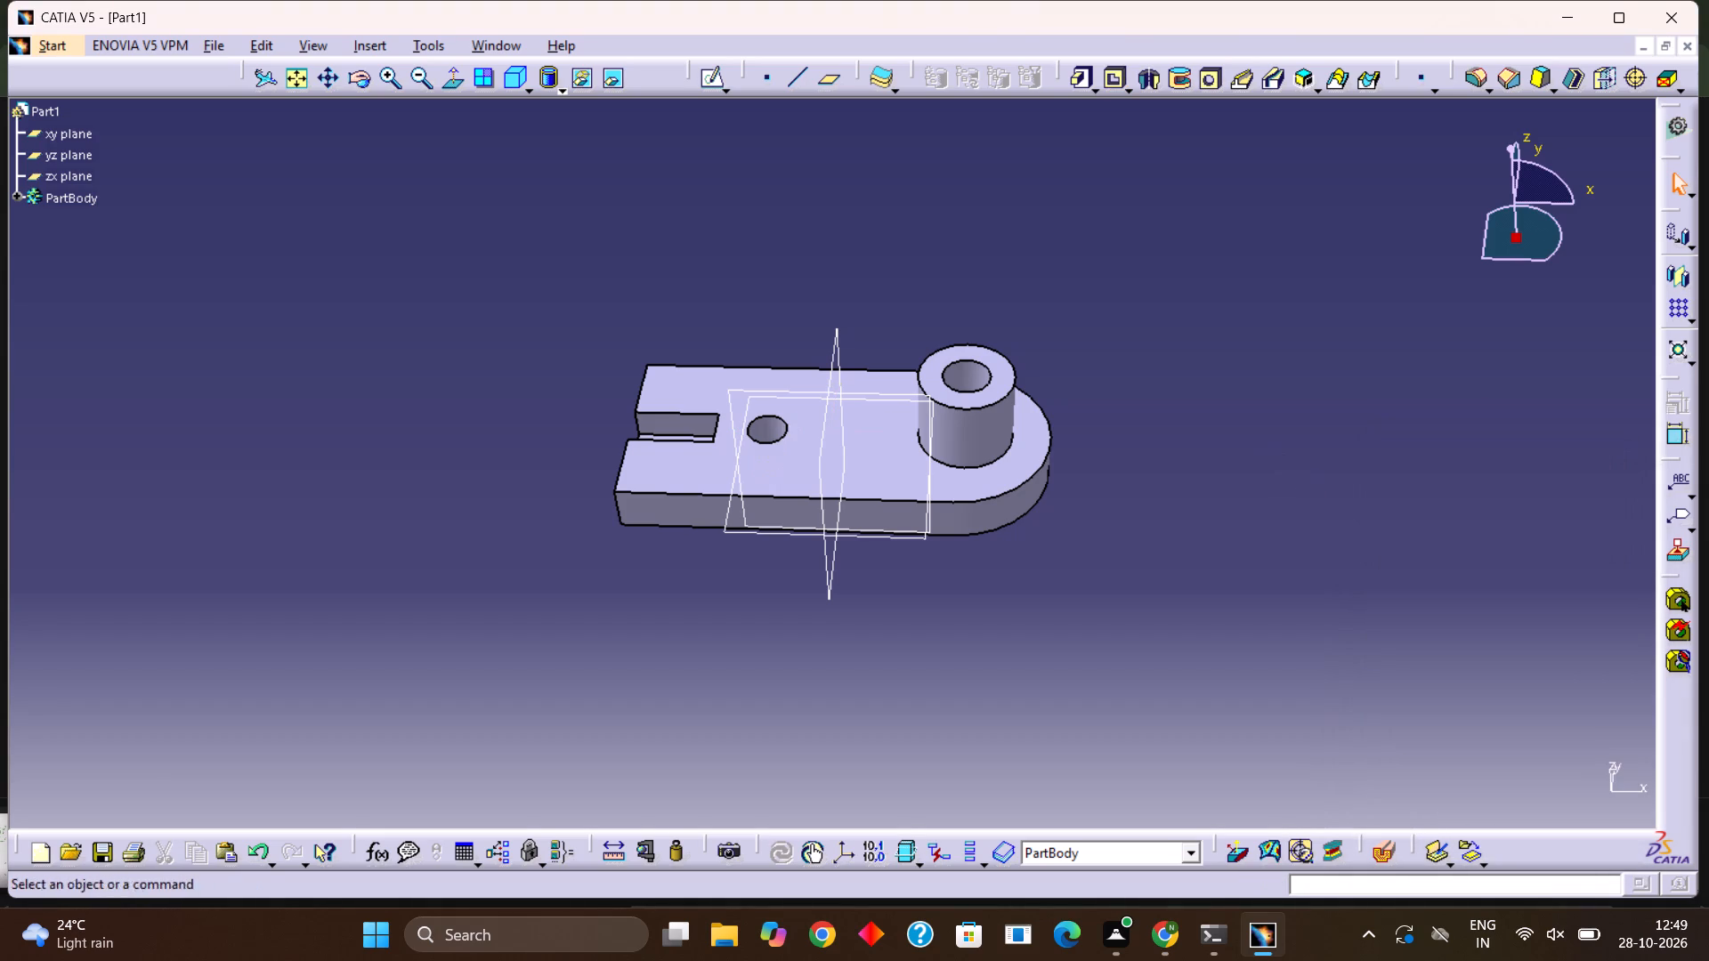
Examine the plate with its slot, hole and hollow boss from several angles.
{"action": "left_click", "coordinate": [743, 306]}
{"action": "middle_click_drag", "start_coordinate": [743, 304], "coordinate": [828, 438]}
{"action": "right_click_drag", "start_coordinate": [743, 304], "coordinate": [828, 438]}
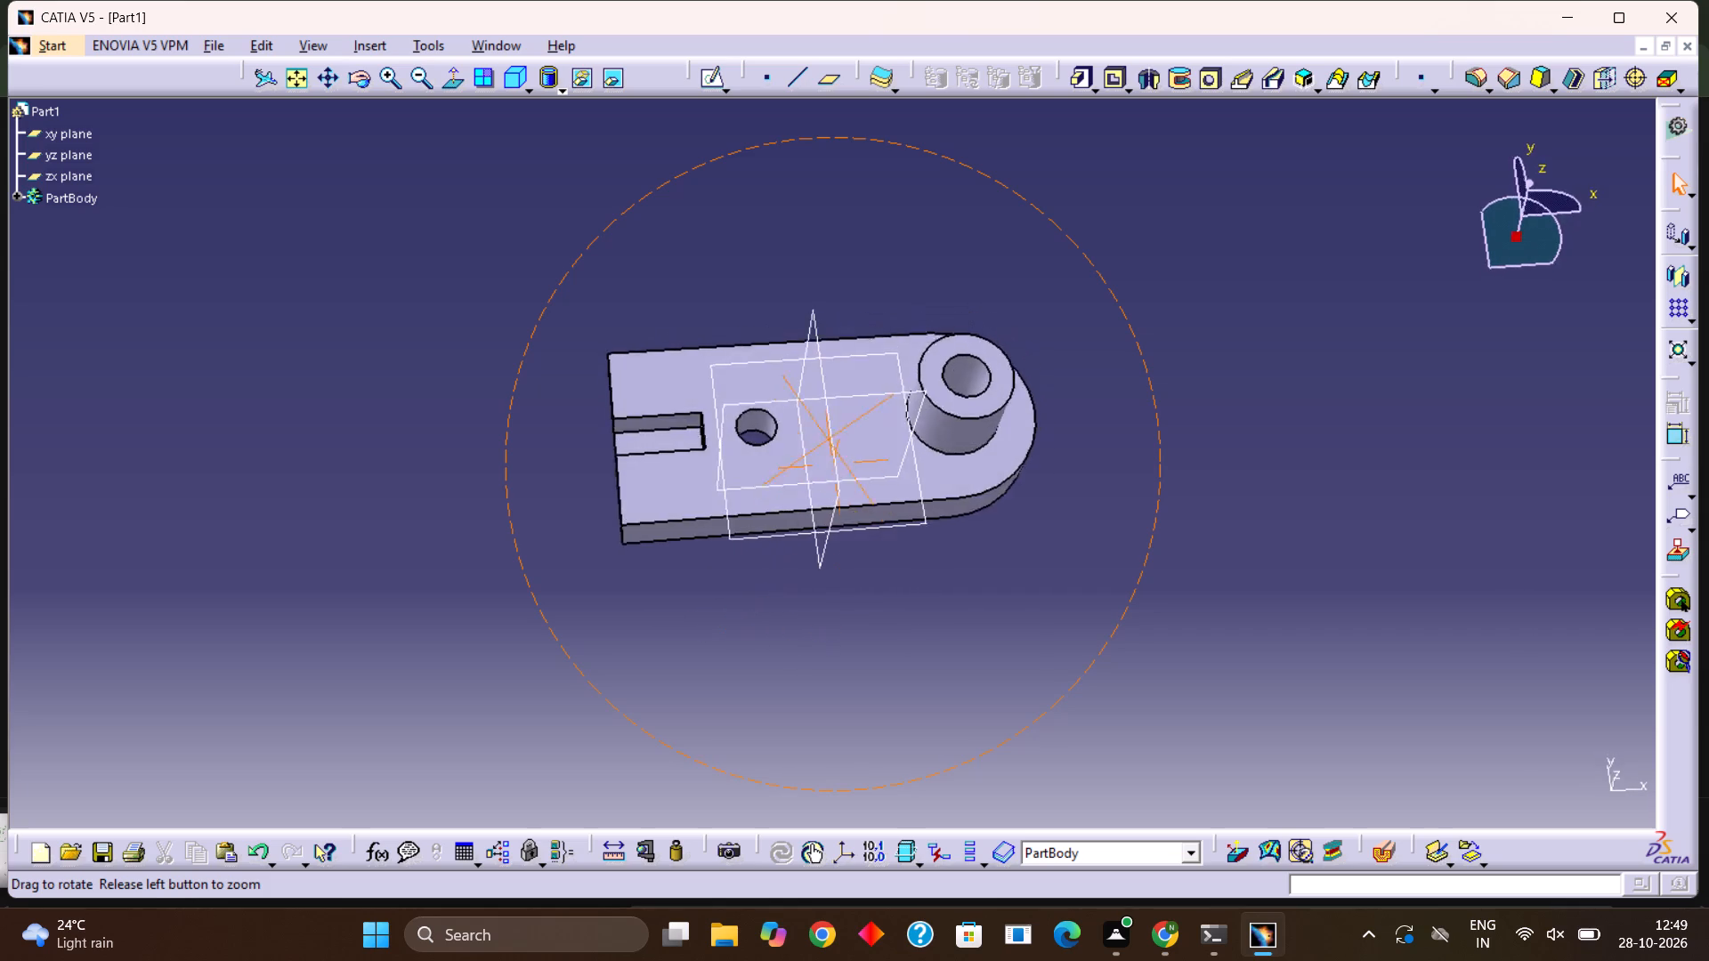
{"action": "middle_click_drag", "start_coordinate": [828, 438], "coordinate": [952, 280]}
{"action": "right_click_drag", "start_coordinate": [828, 438], "coordinate": [952, 280]}
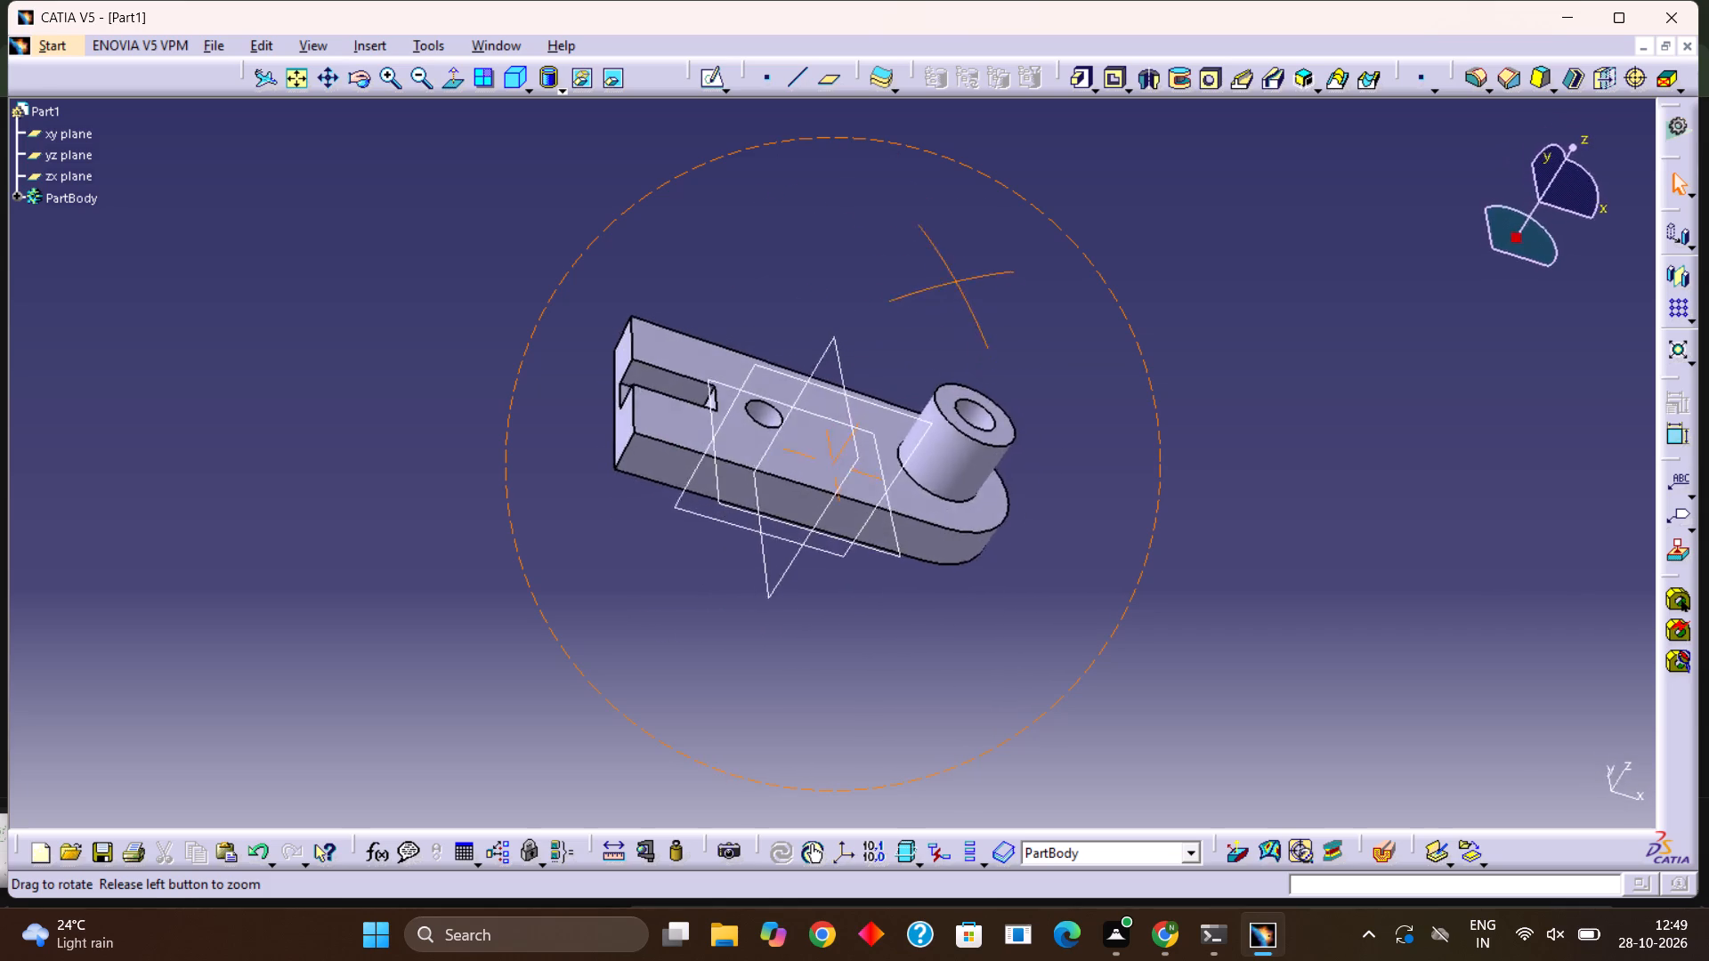
{"action": "middle_click_drag", "start_coordinate": [952, 280], "coordinate": [726, 238]}
{"action": "right_click_drag", "start_coordinate": [952, 280], "coordinate": [726, 238]}
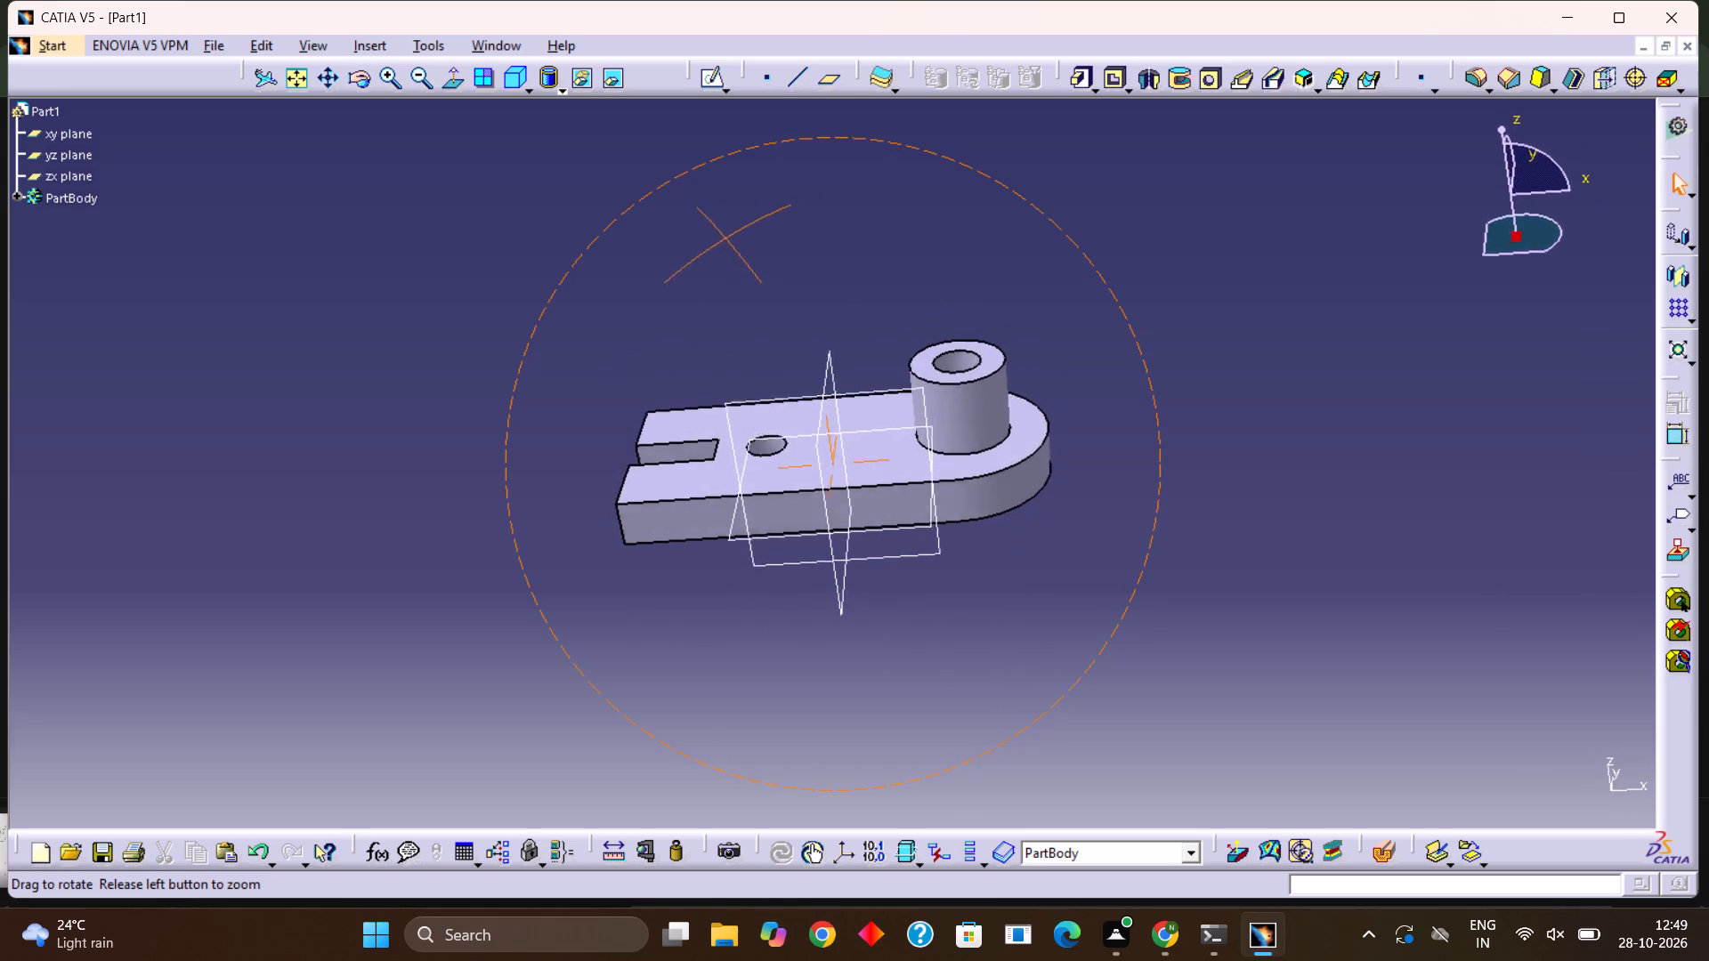
{"action": "middle_click_drag", "start_coordinate": [726, 238], "coordinate": [774, 185]}
{"action": "right_click_drag", "start_coordinate": [726, 238], "coordinate": [774, 185]}
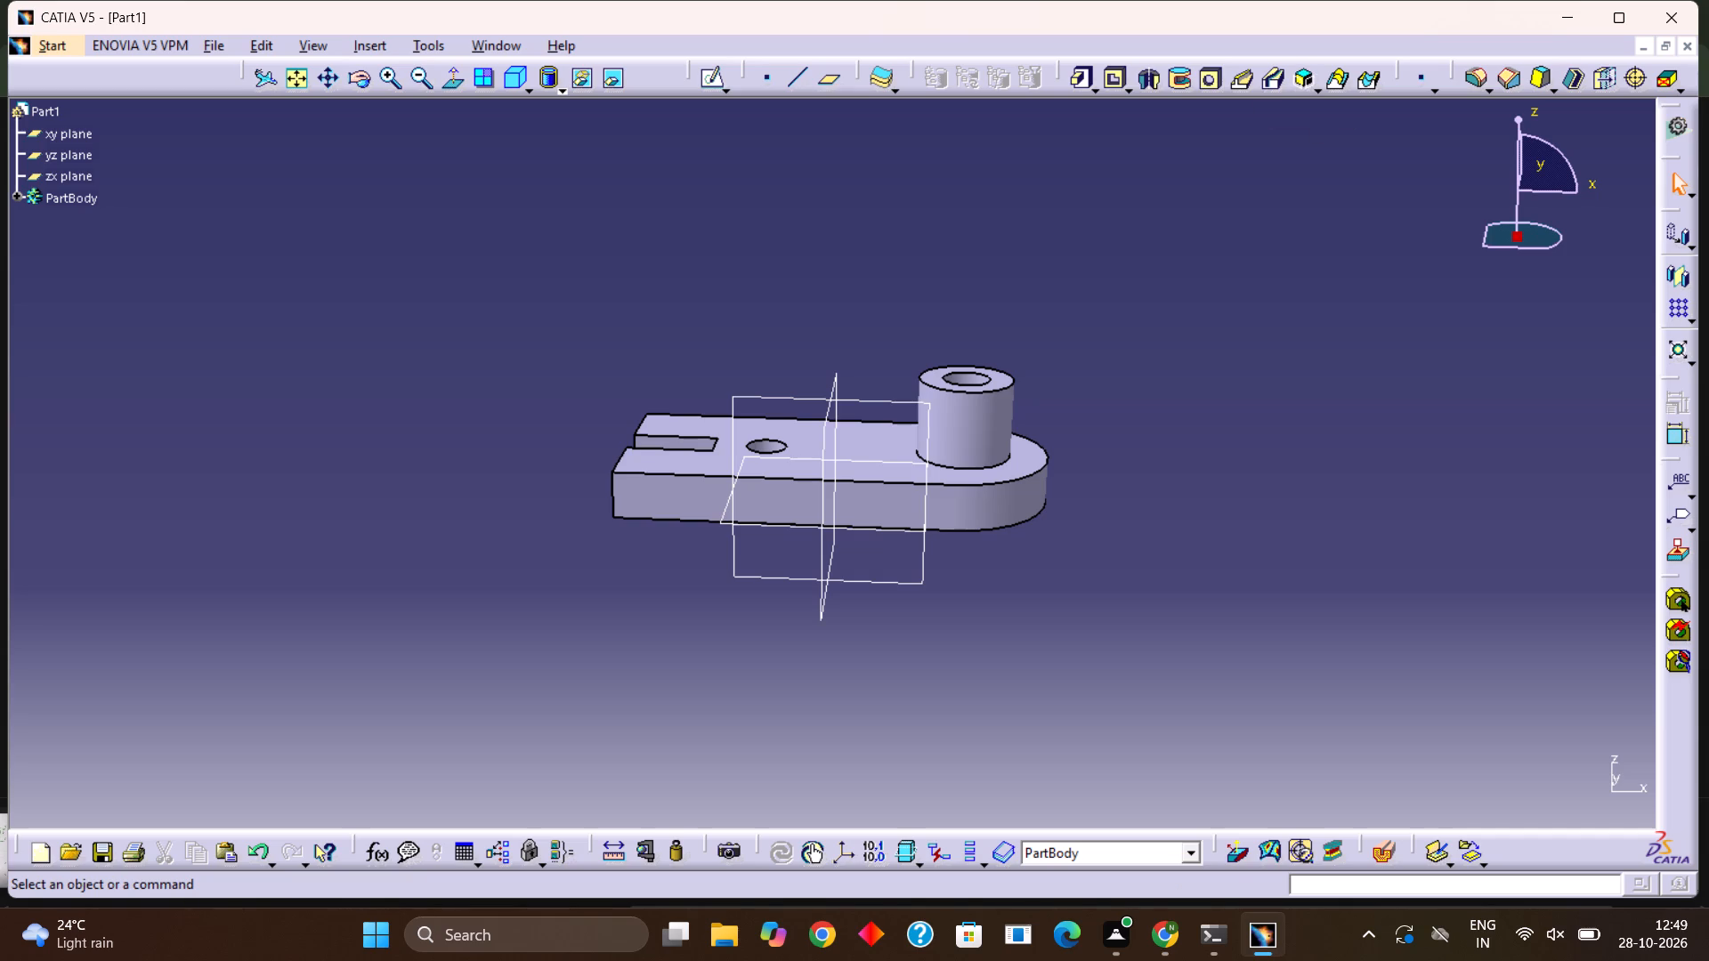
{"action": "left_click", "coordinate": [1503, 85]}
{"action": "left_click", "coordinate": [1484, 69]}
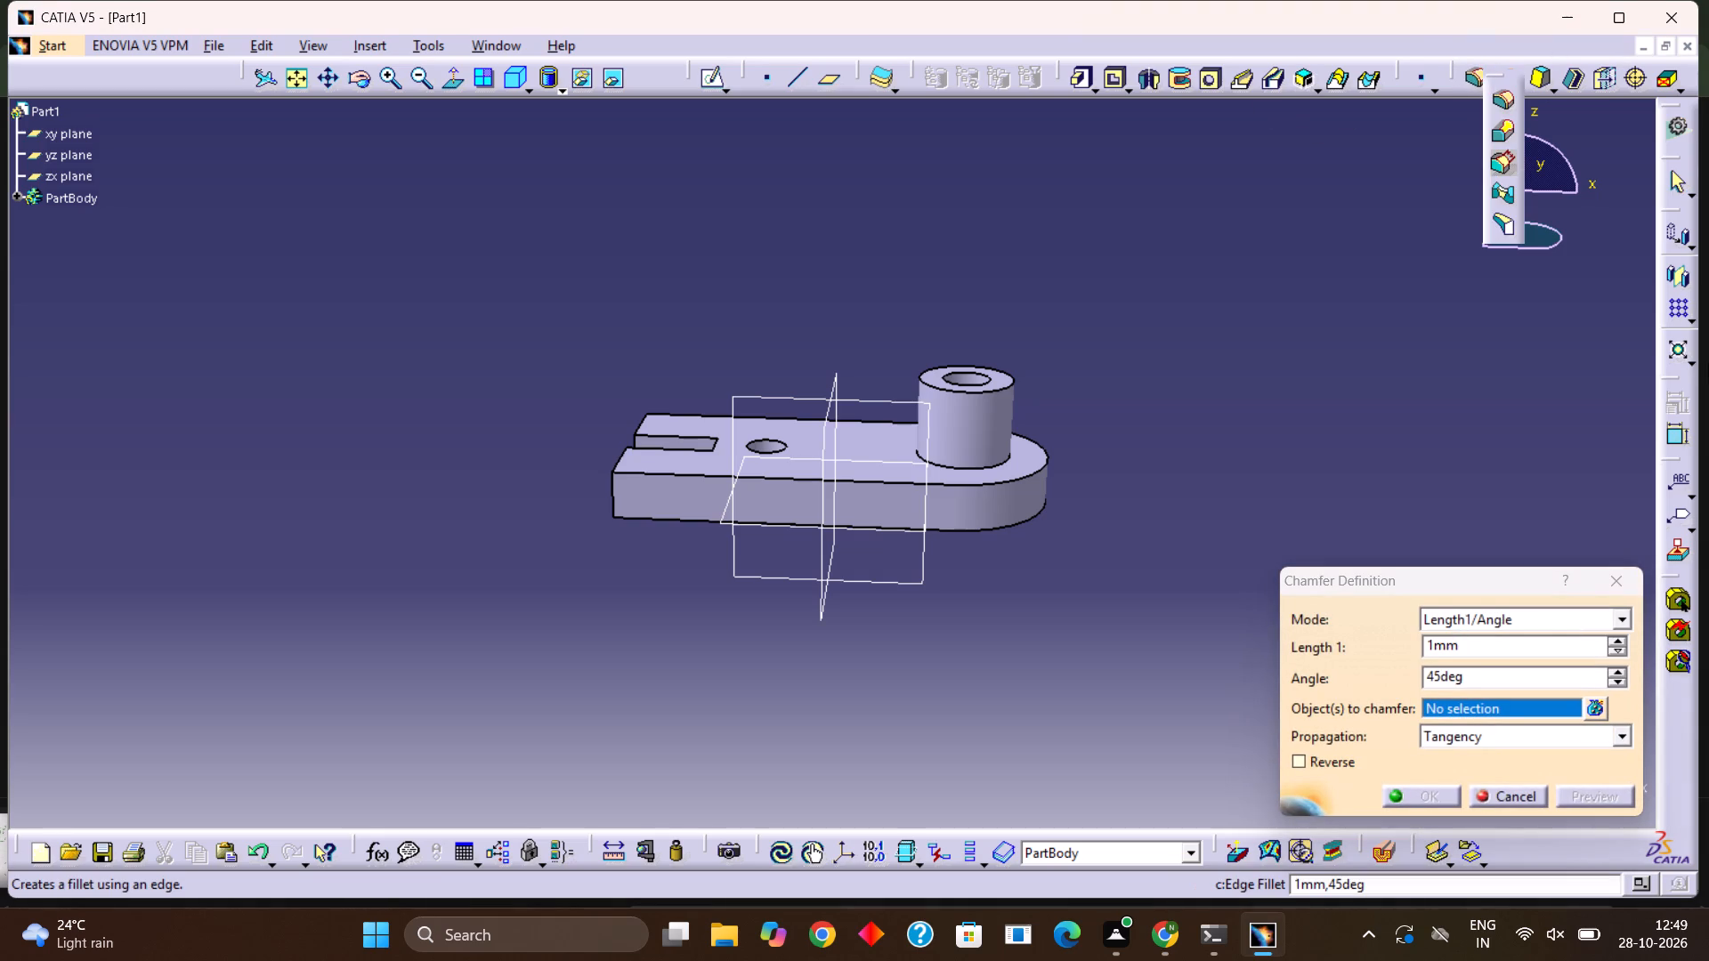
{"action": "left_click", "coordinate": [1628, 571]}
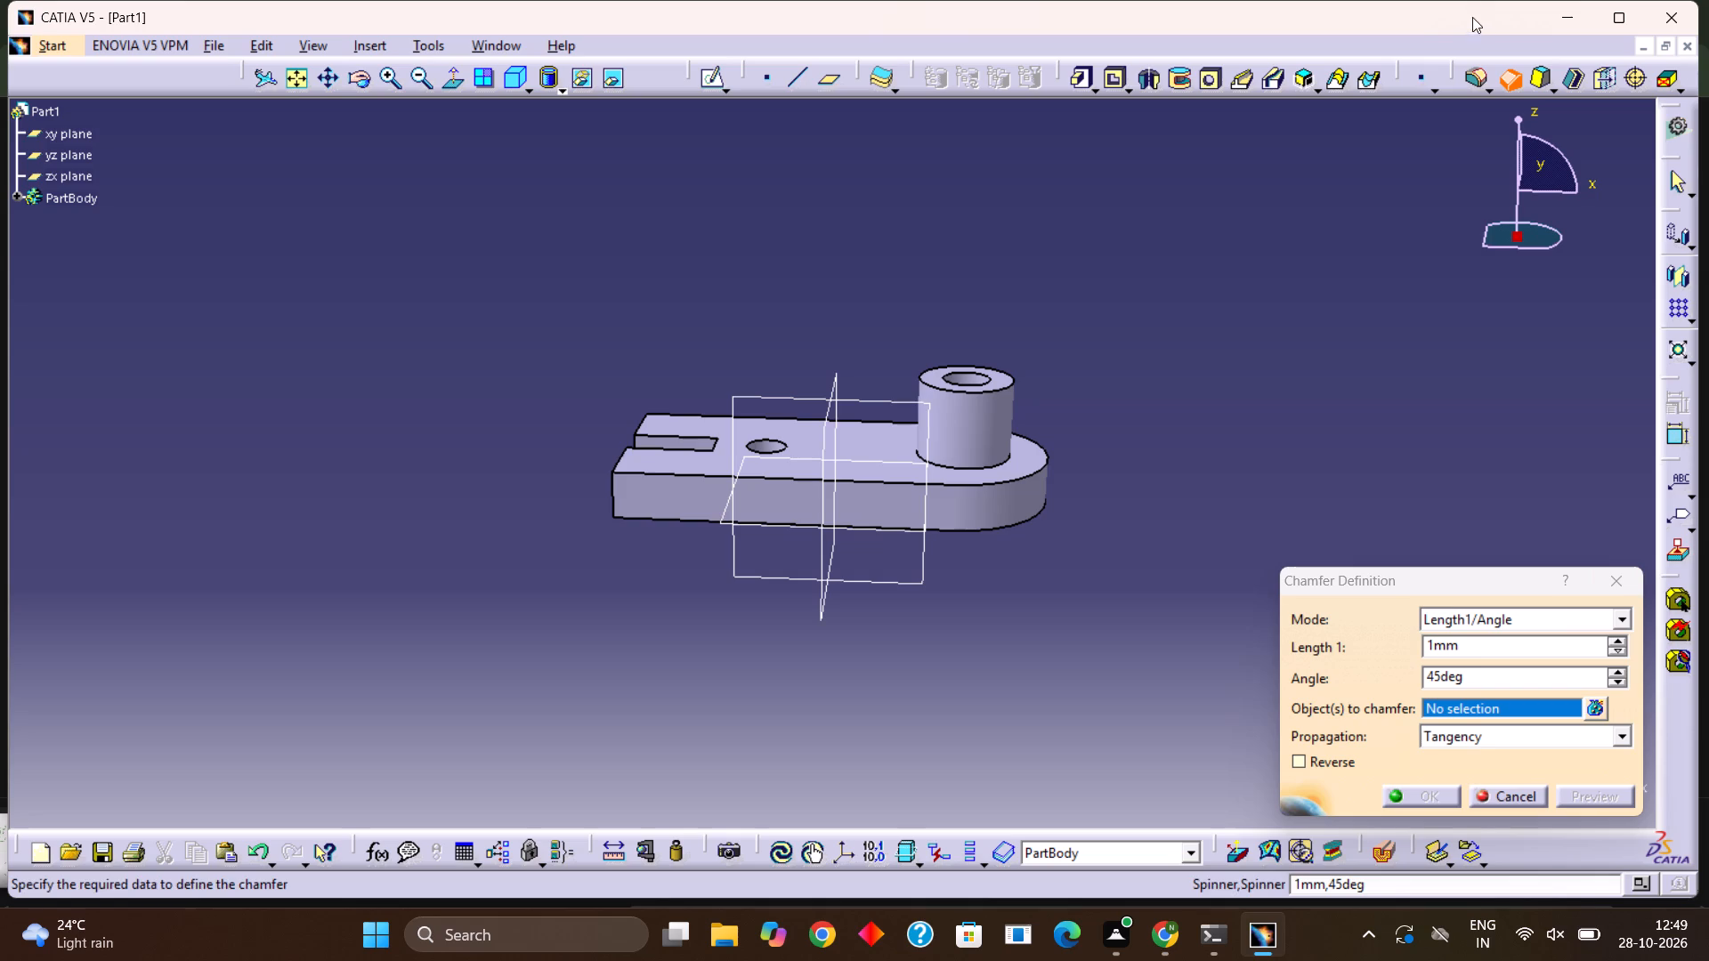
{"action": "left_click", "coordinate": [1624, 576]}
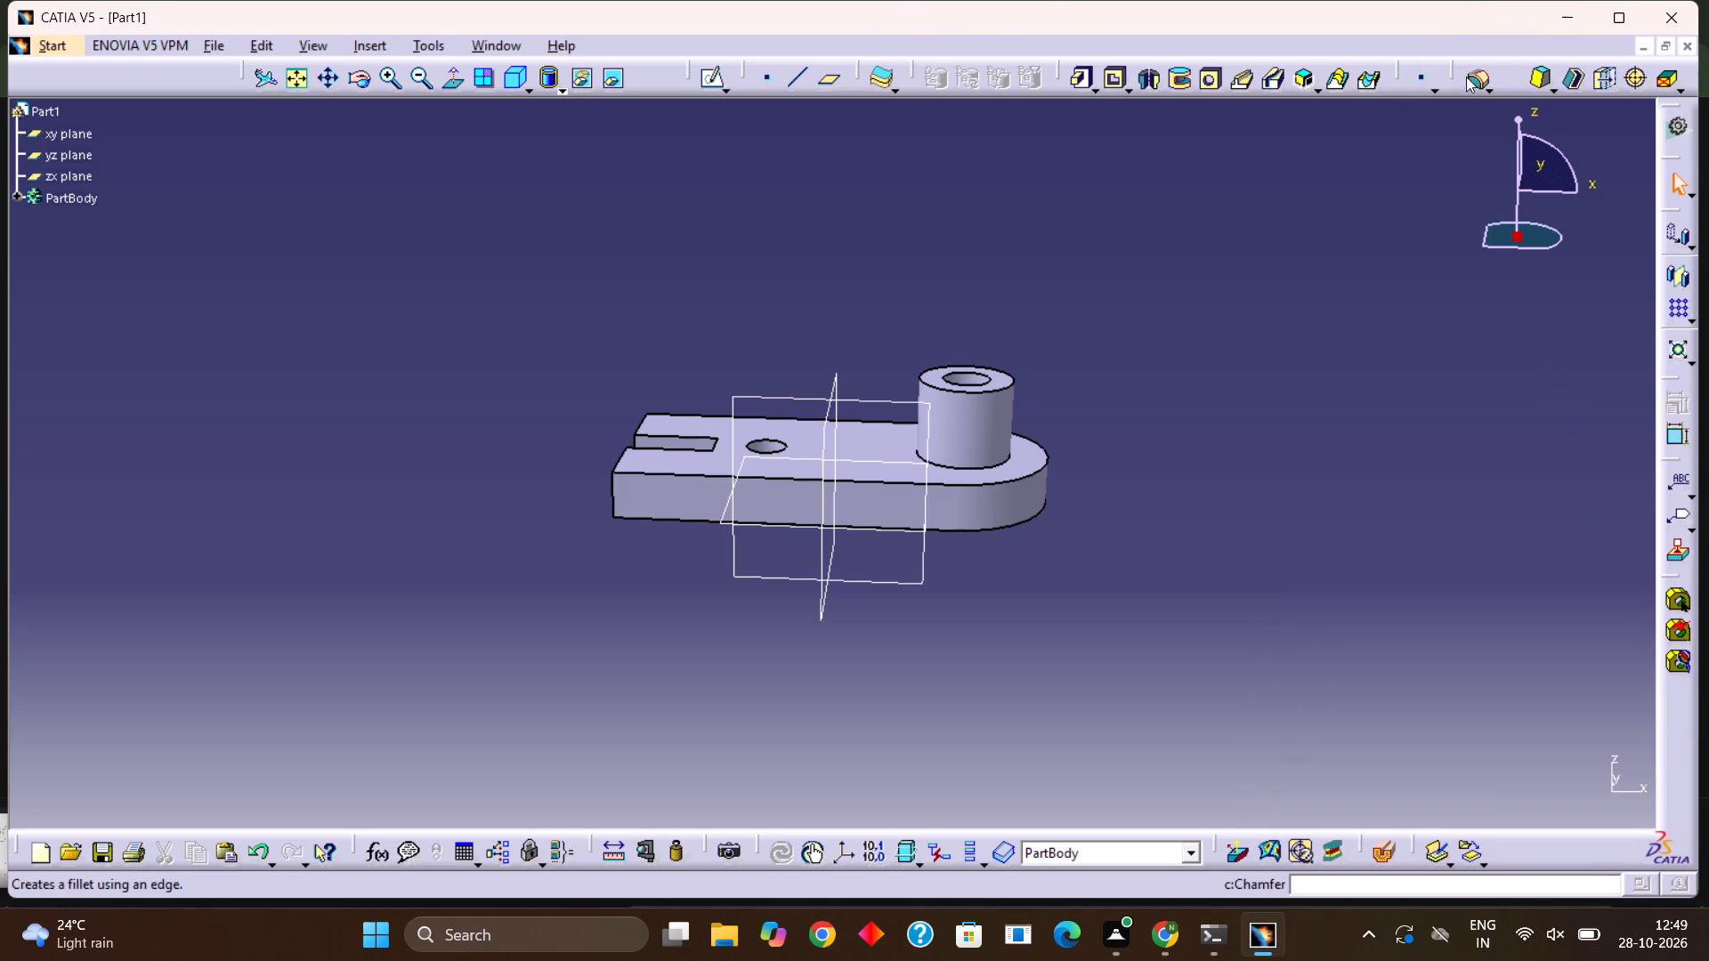
Apply a 5 mm edge fillet with Tangency selection to the plate's outer top edge, running around the rounded end.
{"action": "left_click", "coordinate": [1470, 73]}
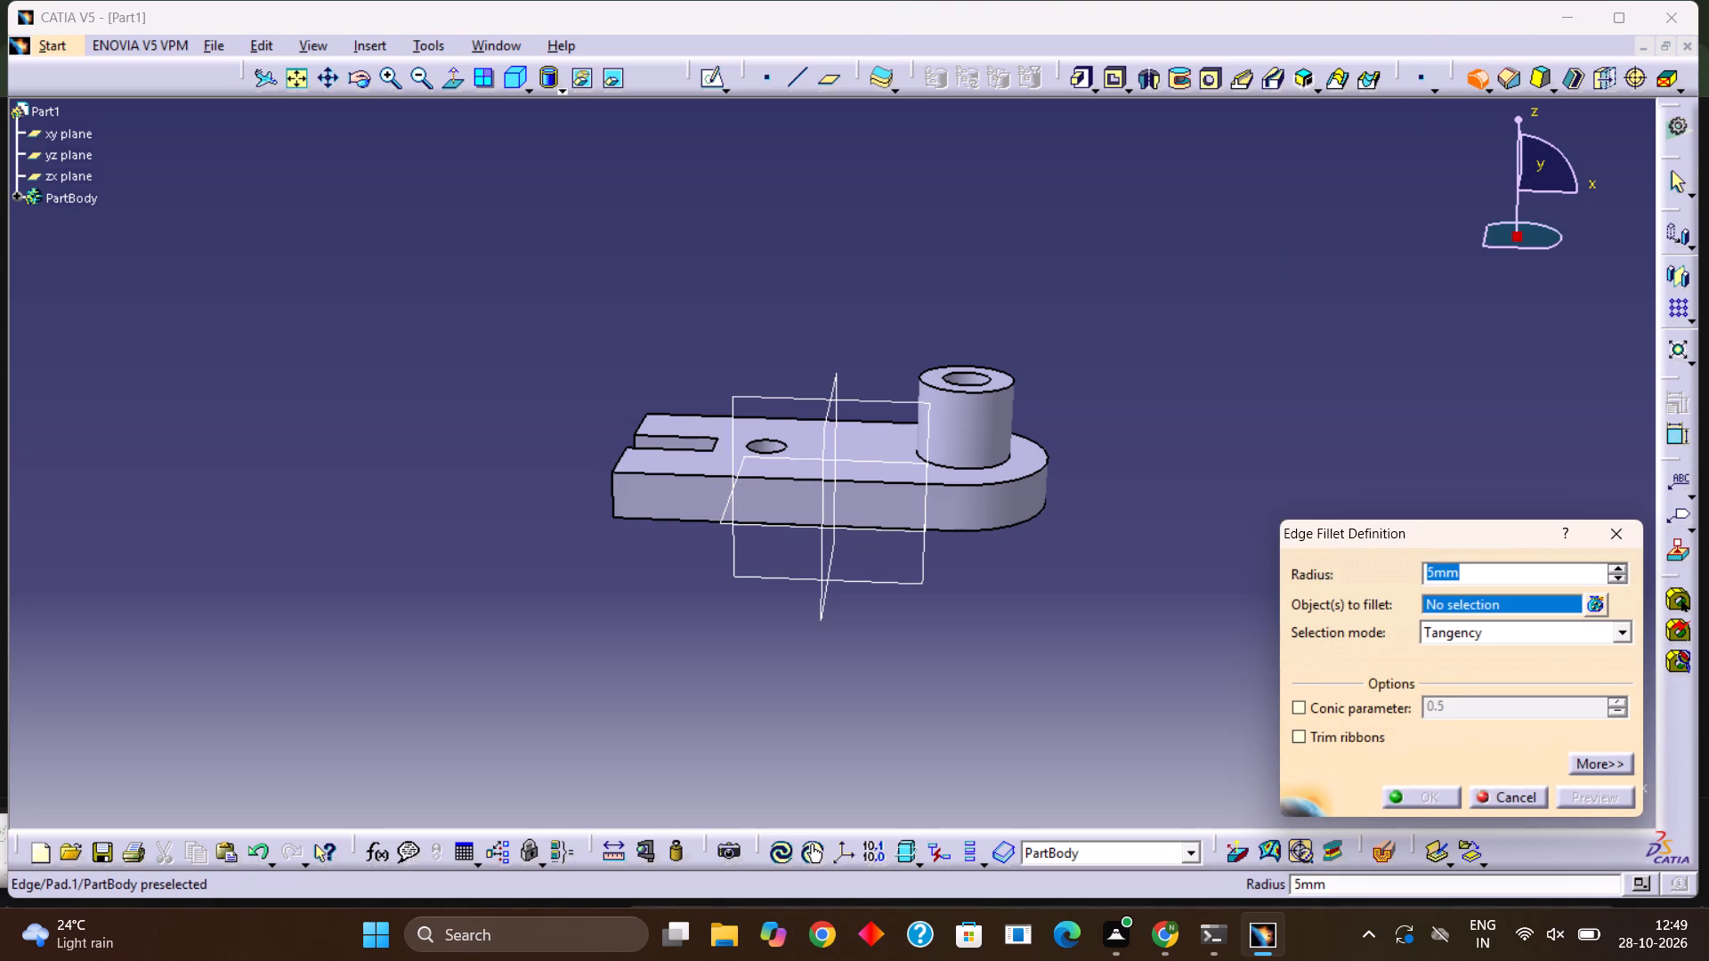
{"action": "left_click", "coordinate": [645, 473]}
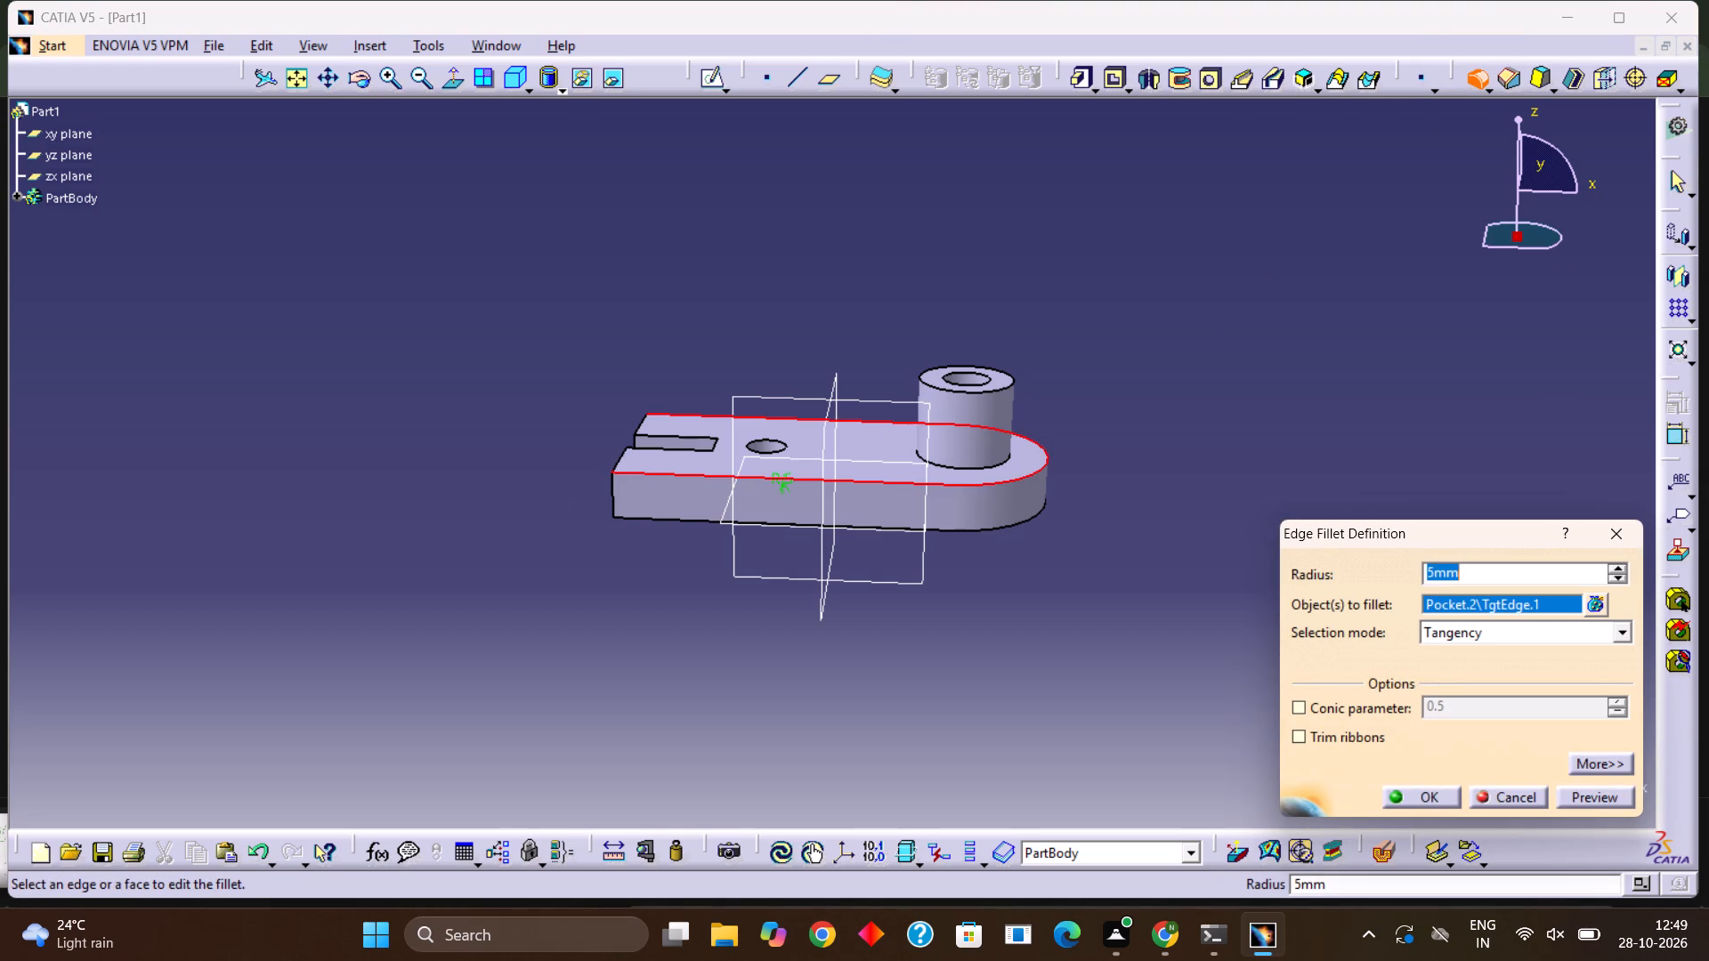
{"action": "left_click", "coordinate": [1432, 782]}
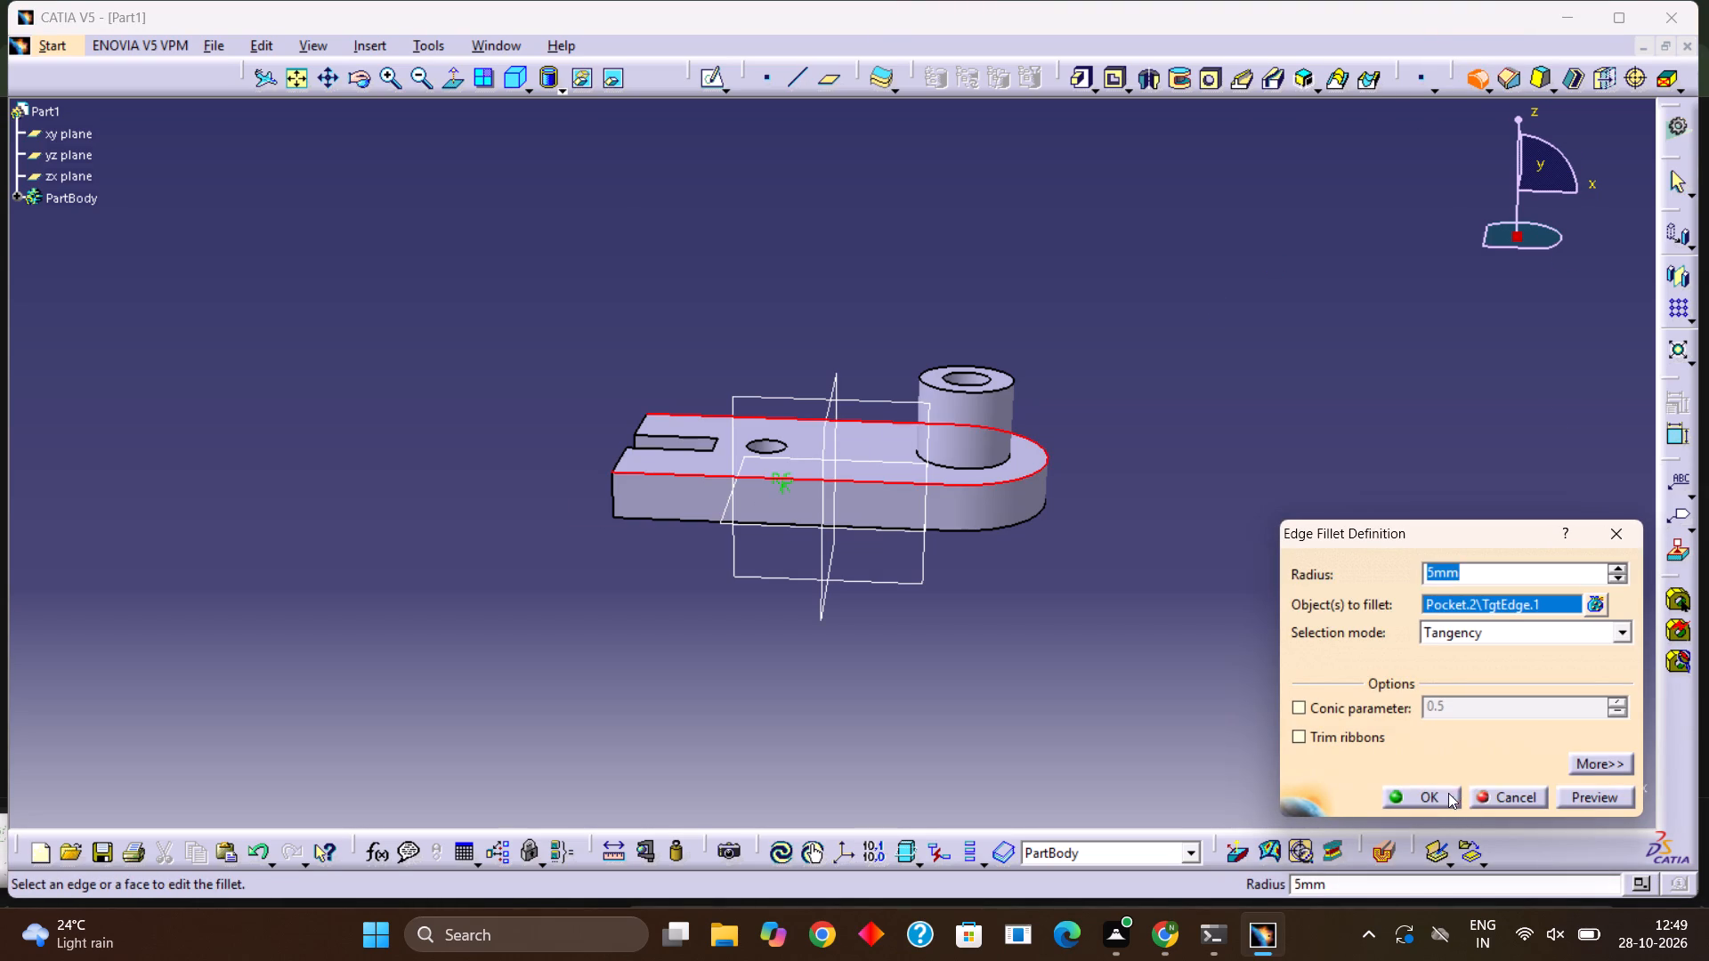
{"action": "left_click", "coordinate": [1448, 793]}
{"action": "left_click", "coordinate": [1232, 644]}
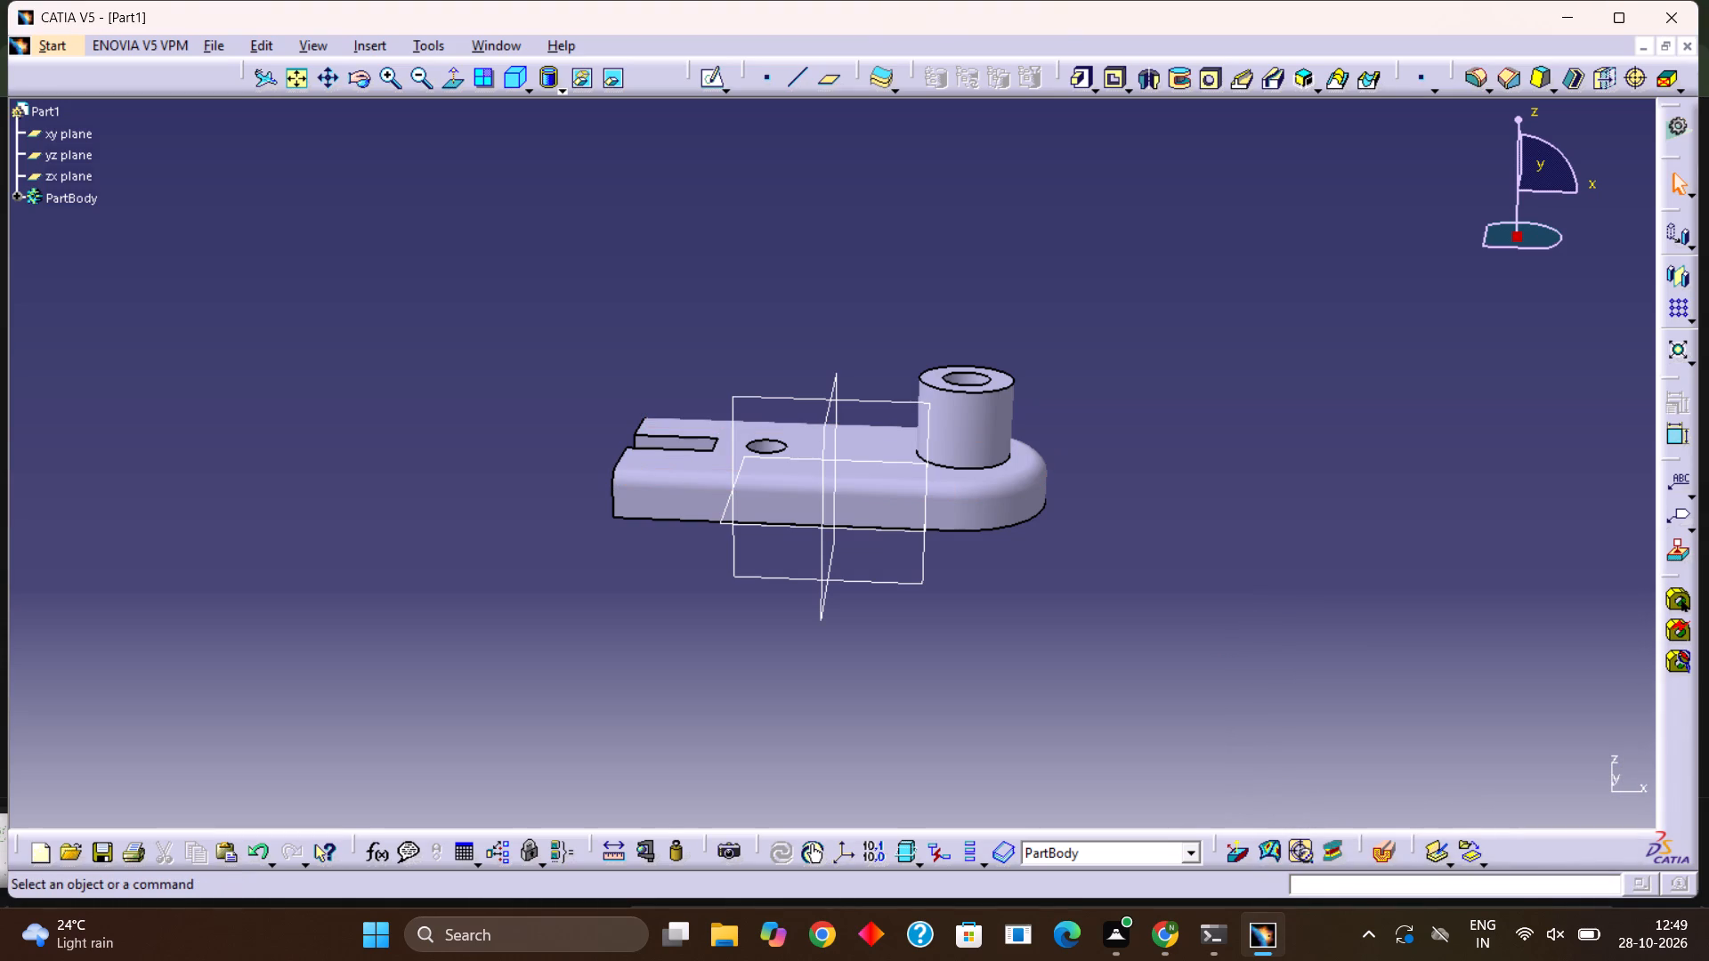
Apply a 5 mm edge fillet to the outer top edge of the hollow boss.
{"action": "left_click", "coordinate": [1479, 78]}
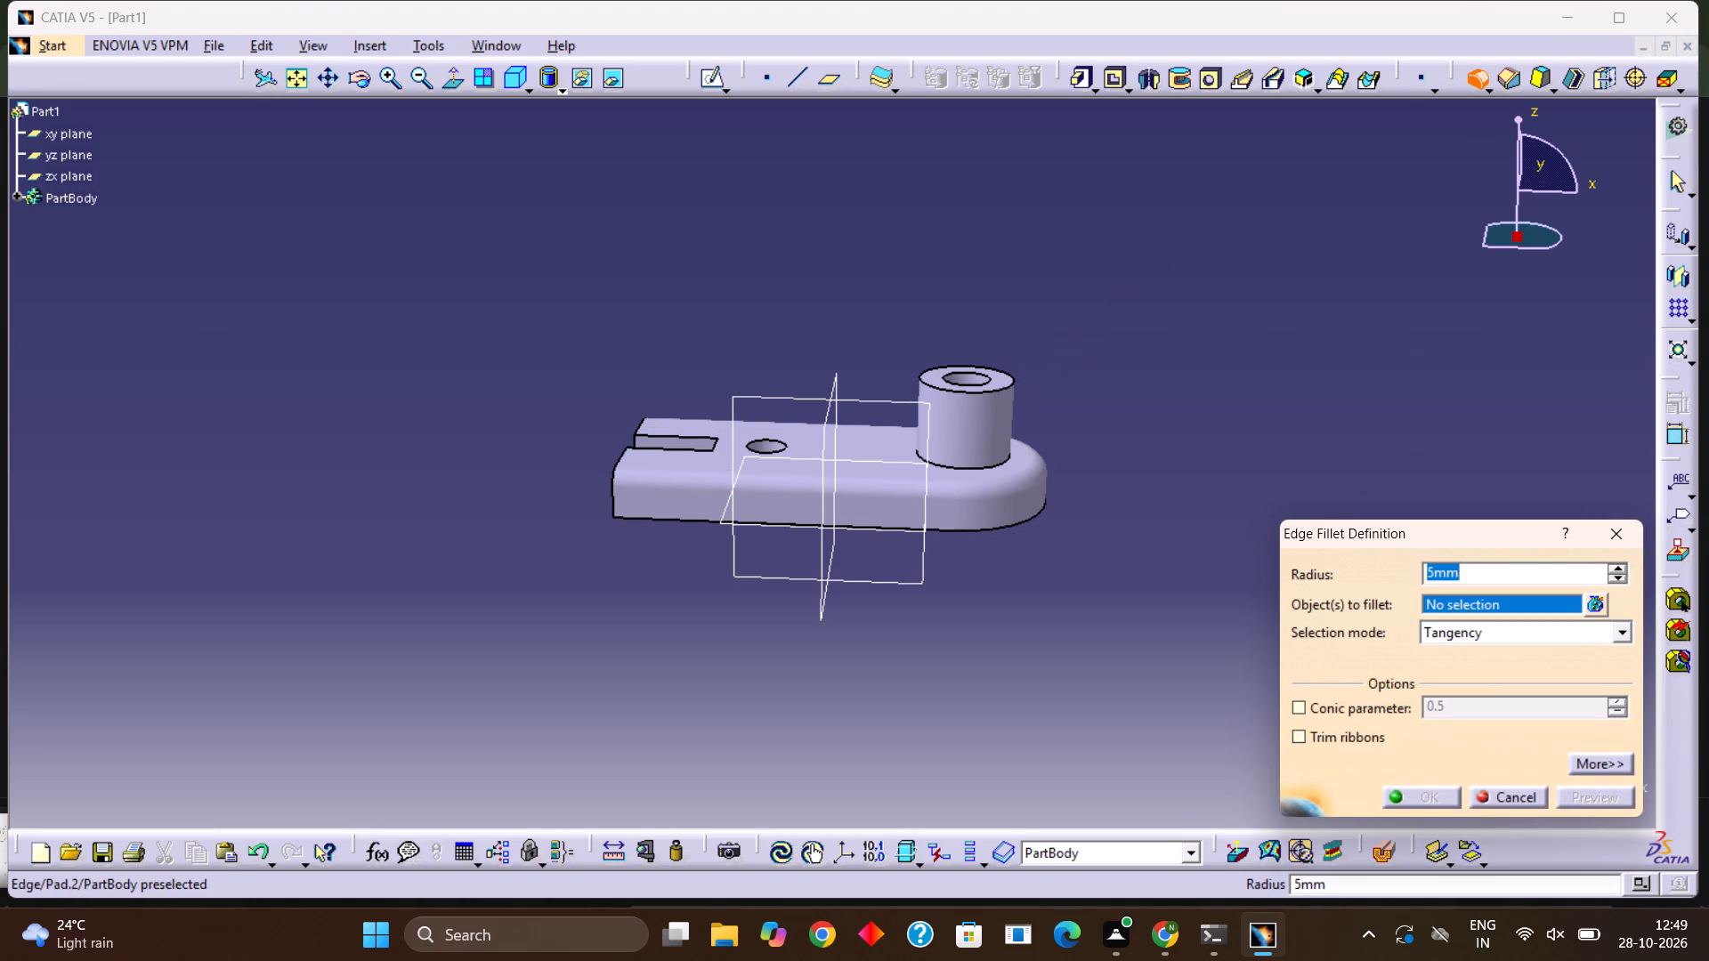
{"action": "left_click", "coordinate": [1000, 390]}
{"action": "left_click", "coordinate": [1437, 795]}
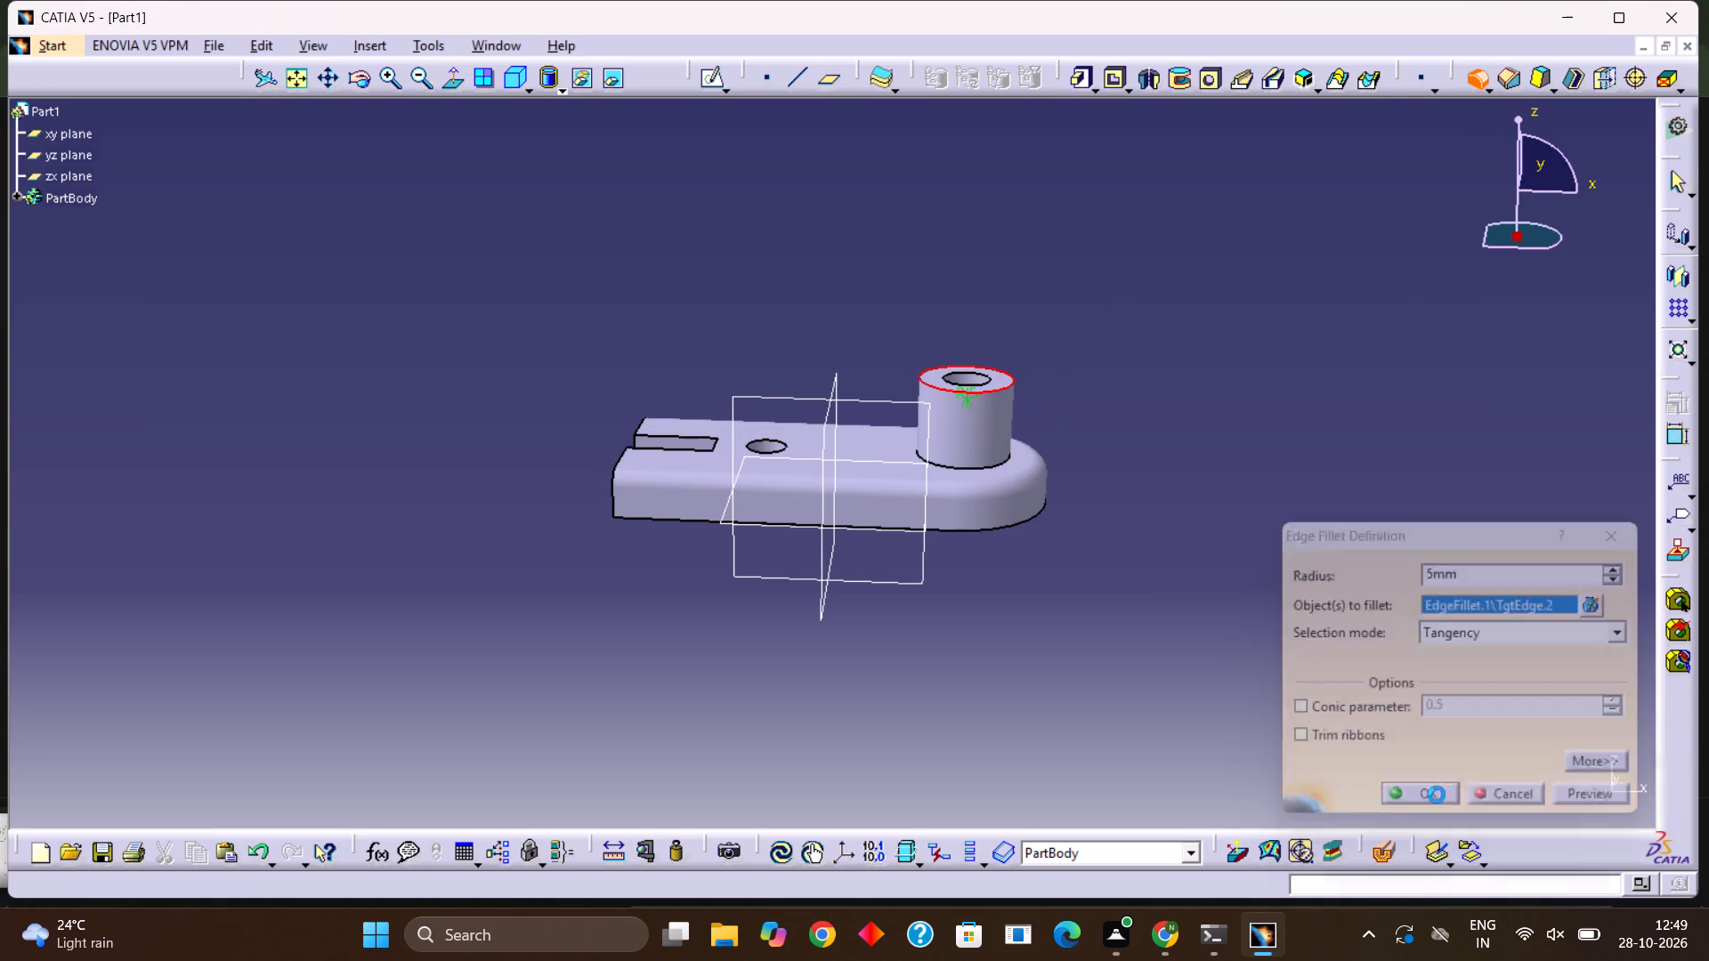
{"action": "left_click", "coordinate": [1338, 549]}
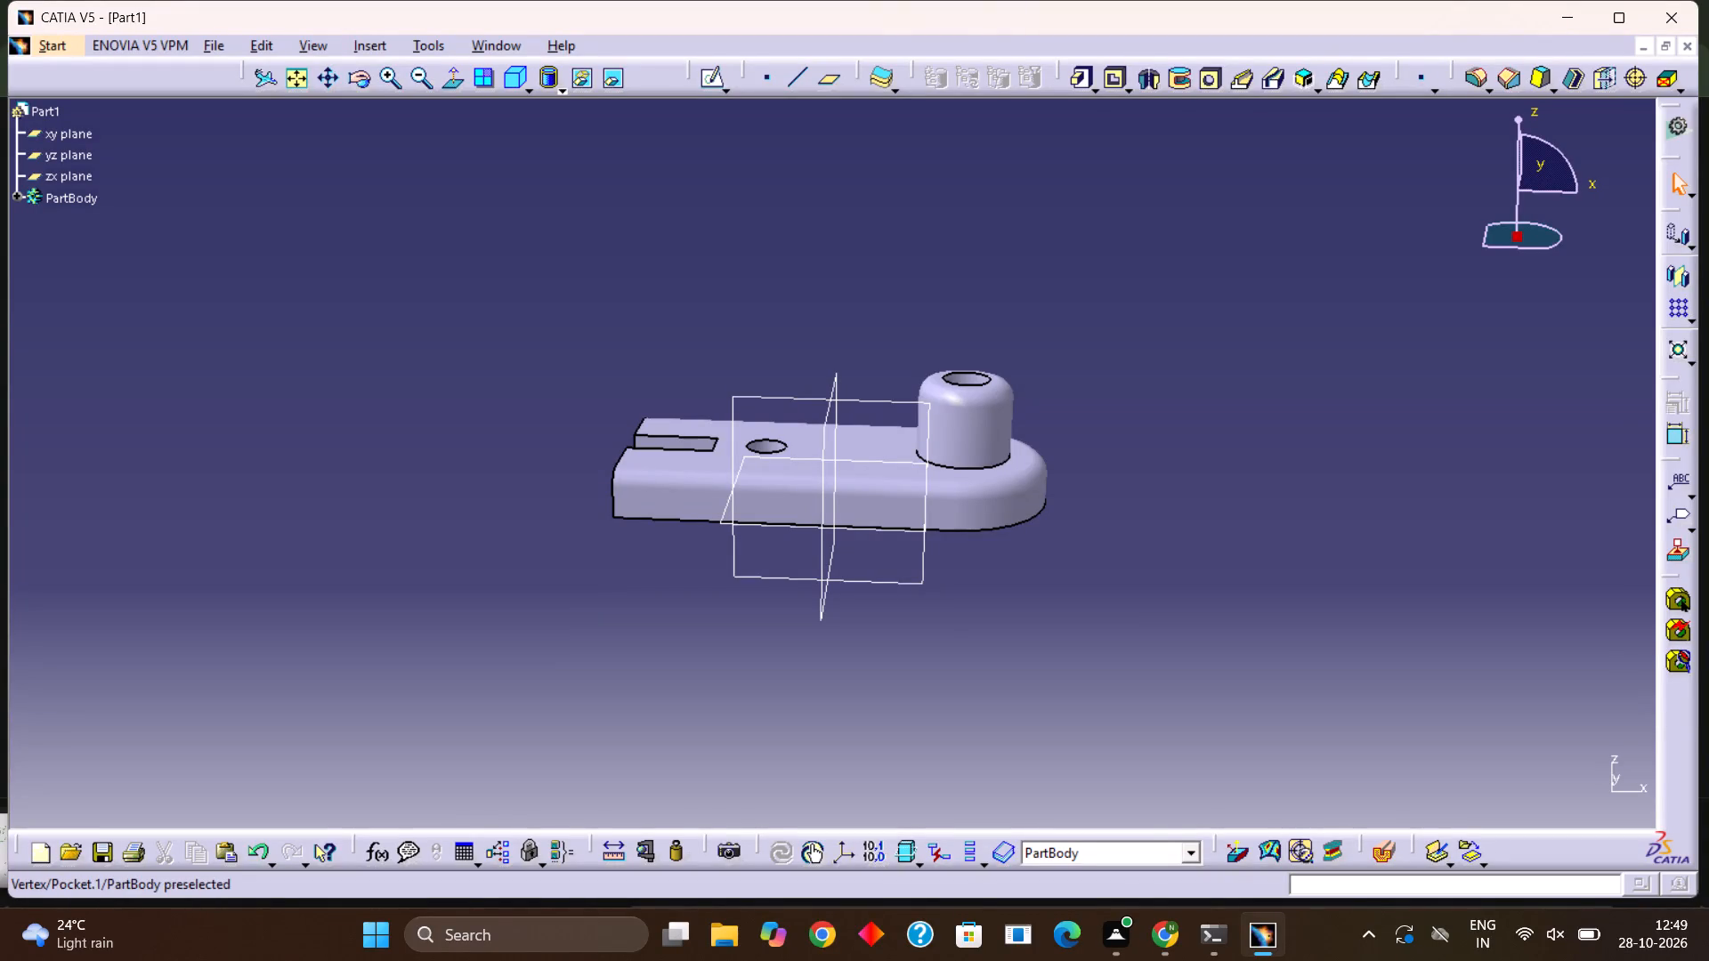
Apply a 5 mm edge fillet to the long top edge of the end slot on its positive Y side.
{"action": "middle_click_drag", "start_coordinate": [625, 441], "coordinate": [991, 465]}
{"action": "right_click_drag", "start_coordinate": [625, 441], "coordinate": [991, 465]}
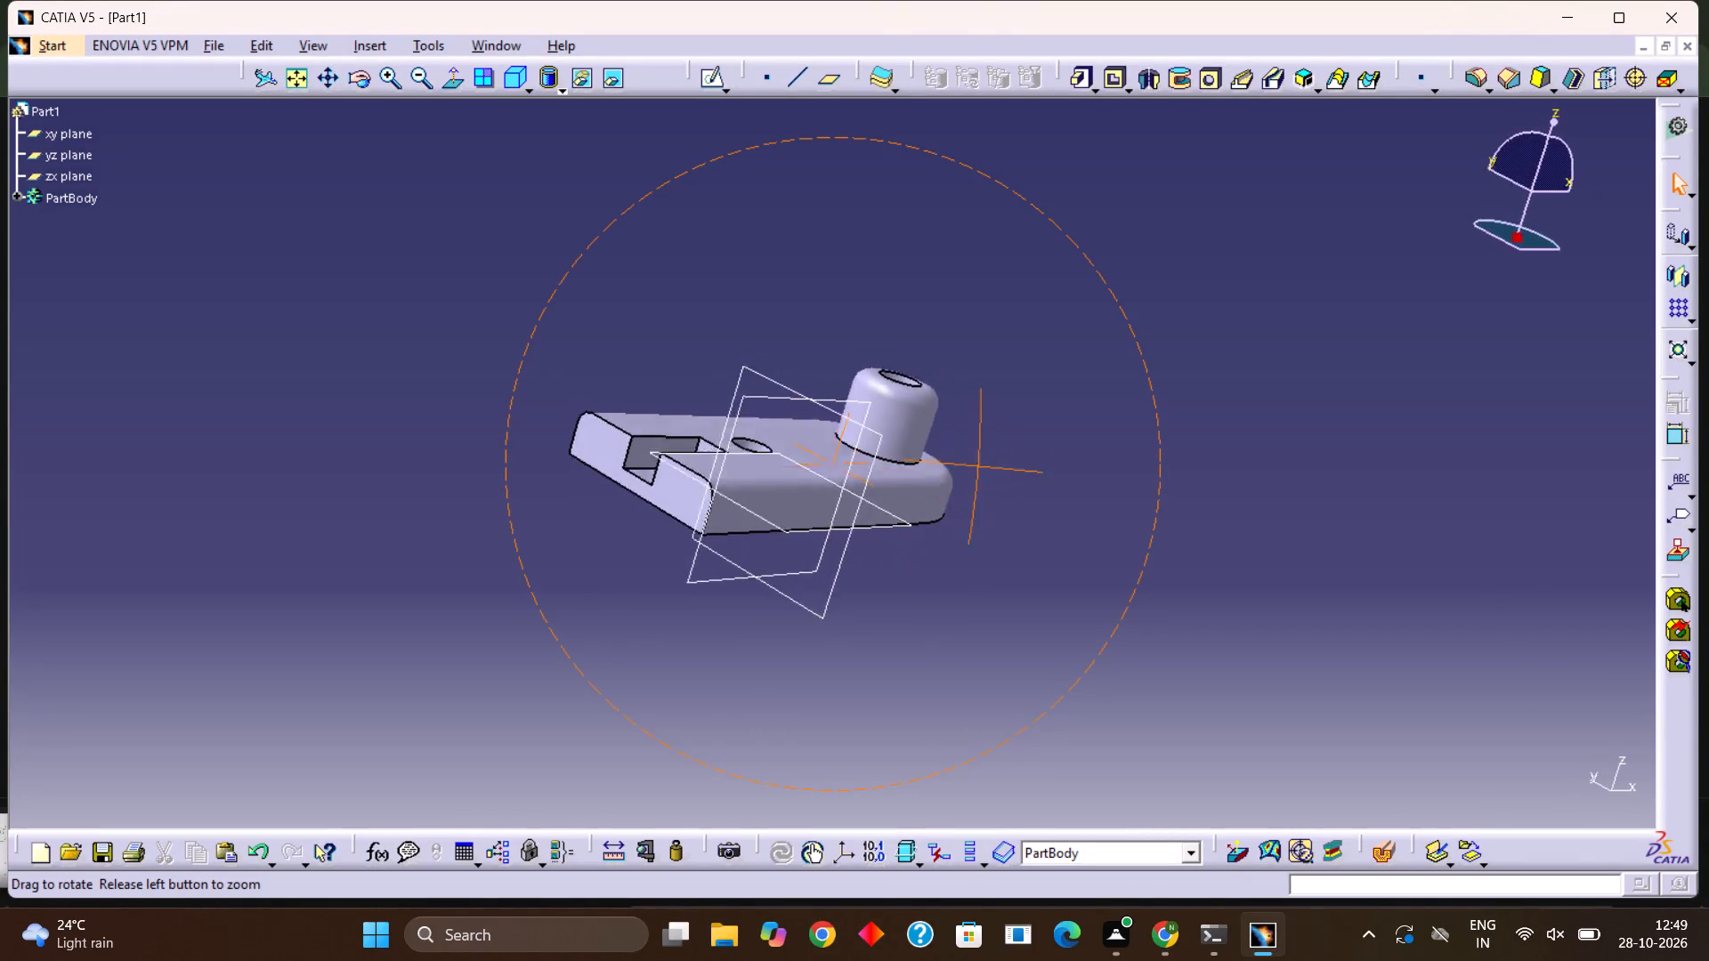
{"action": "middle_click_drag", "start_coordinate": [991, 465], "coordinate": [1119, 473]}
{"action": "right_click_drag", "start_coordinate": [991, 465], "coordinate": [1120, 475]}
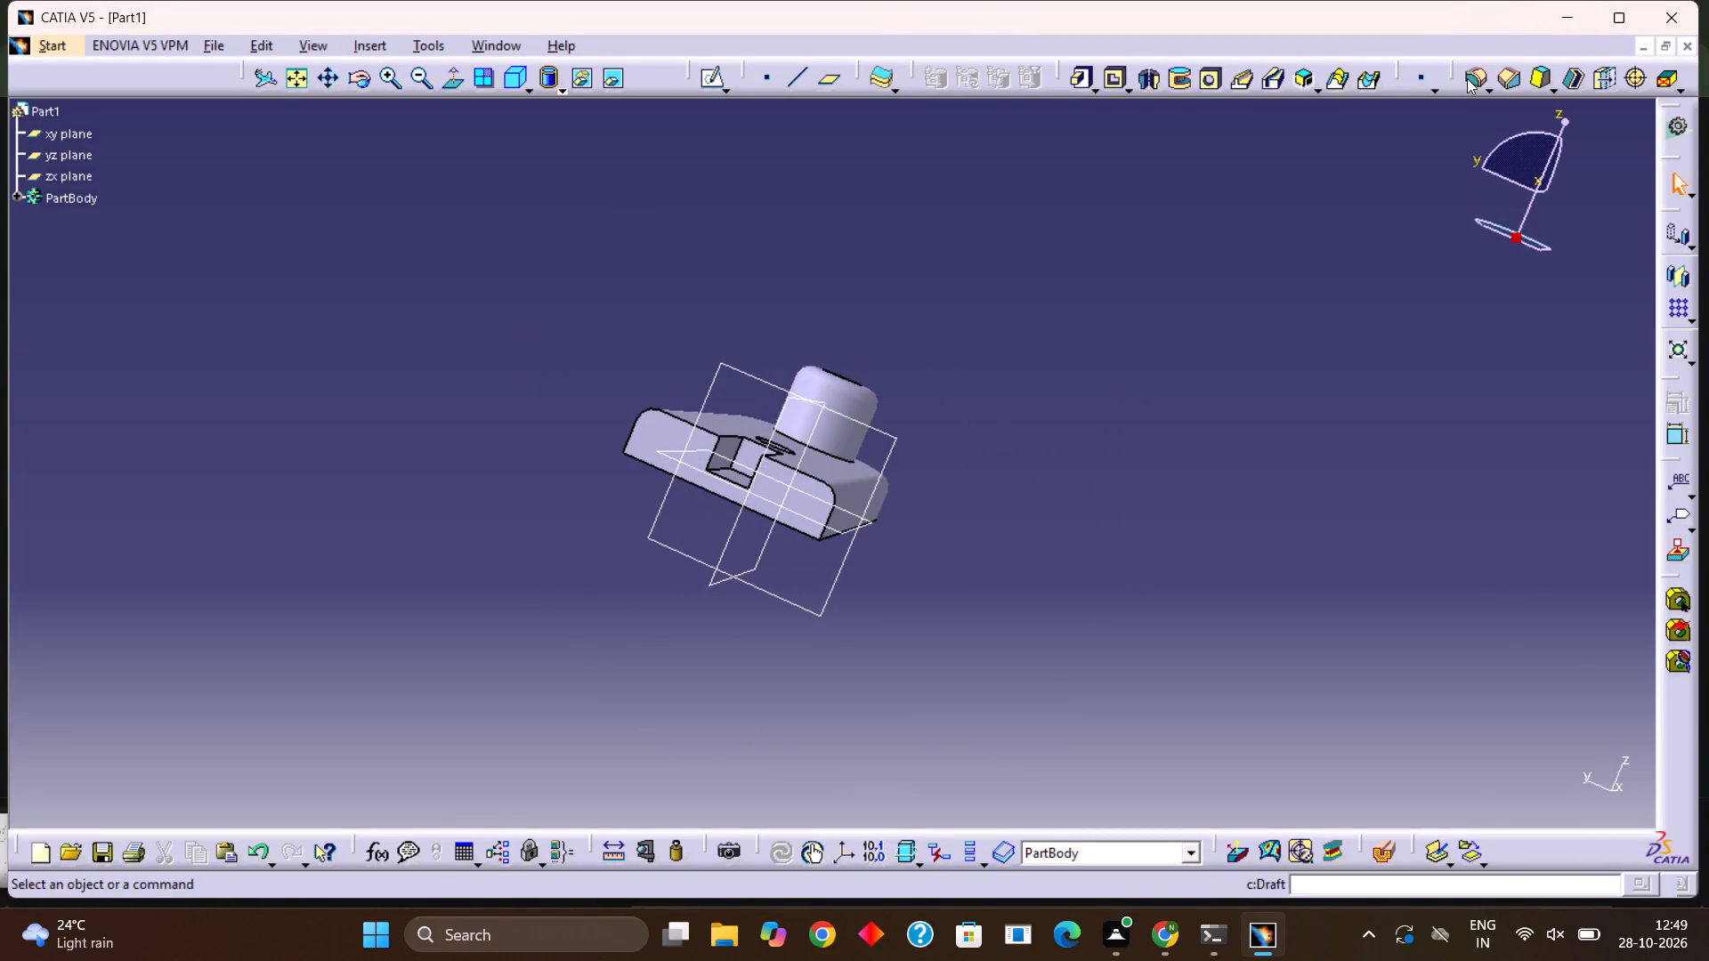
{"action": "left_click", "coordinate": [1479, 80]}
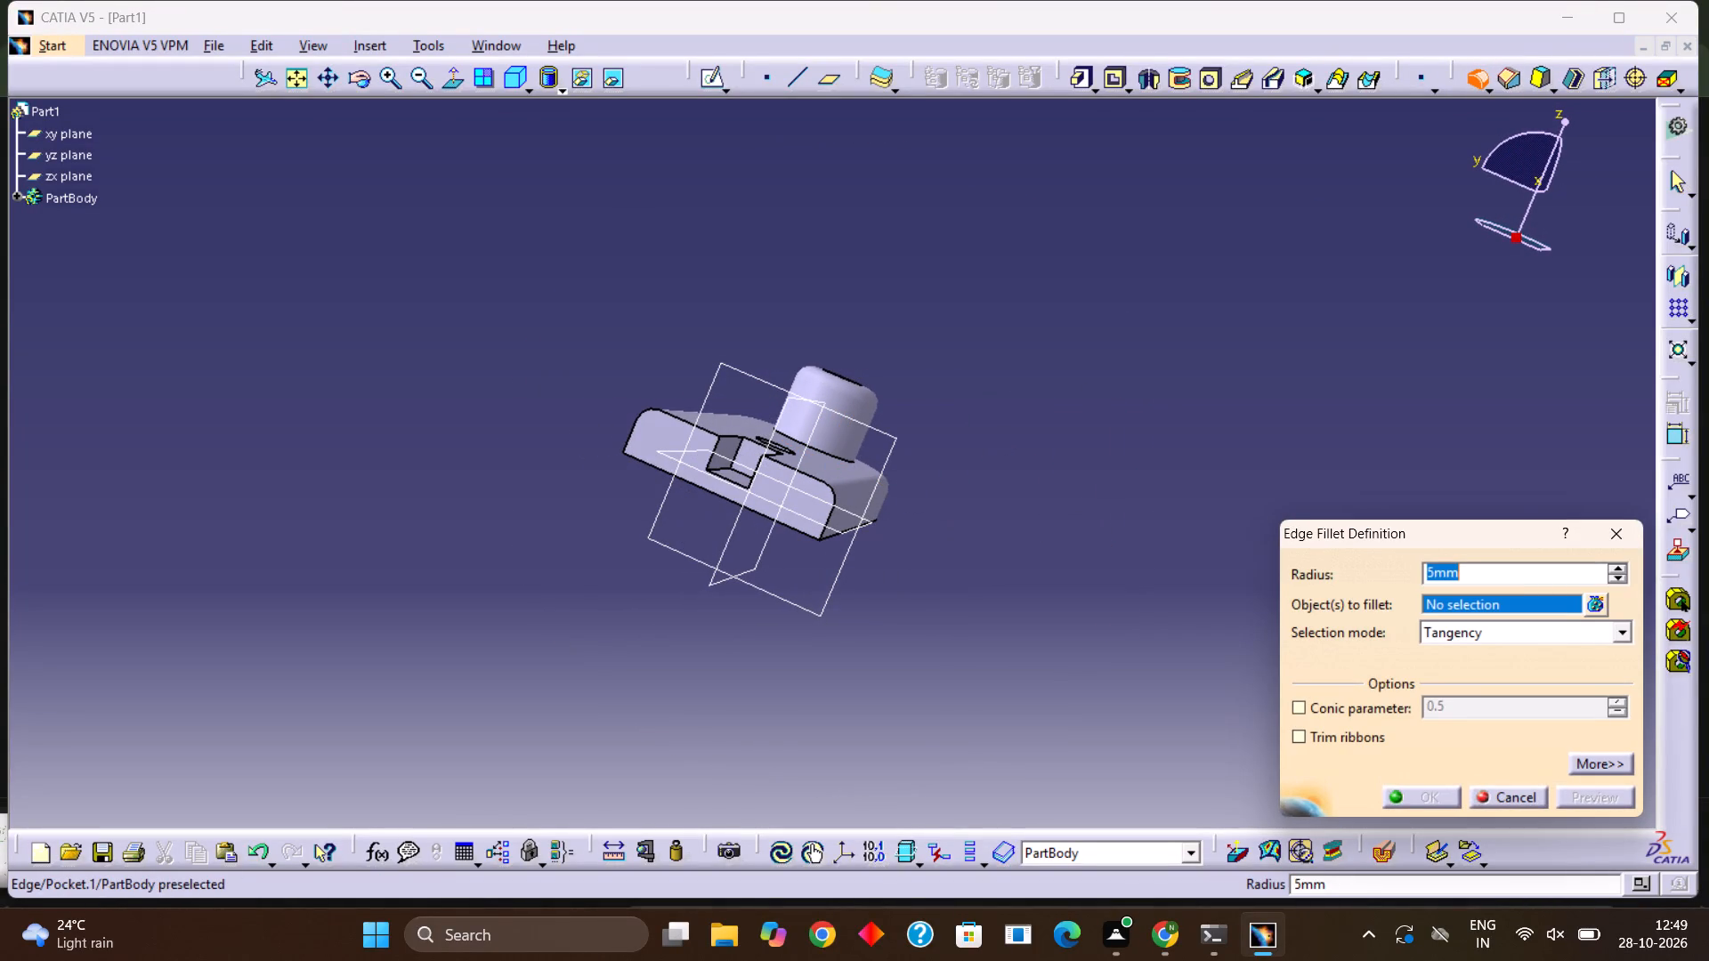
{"action": "left_click", "coordinate": [739, 438]}
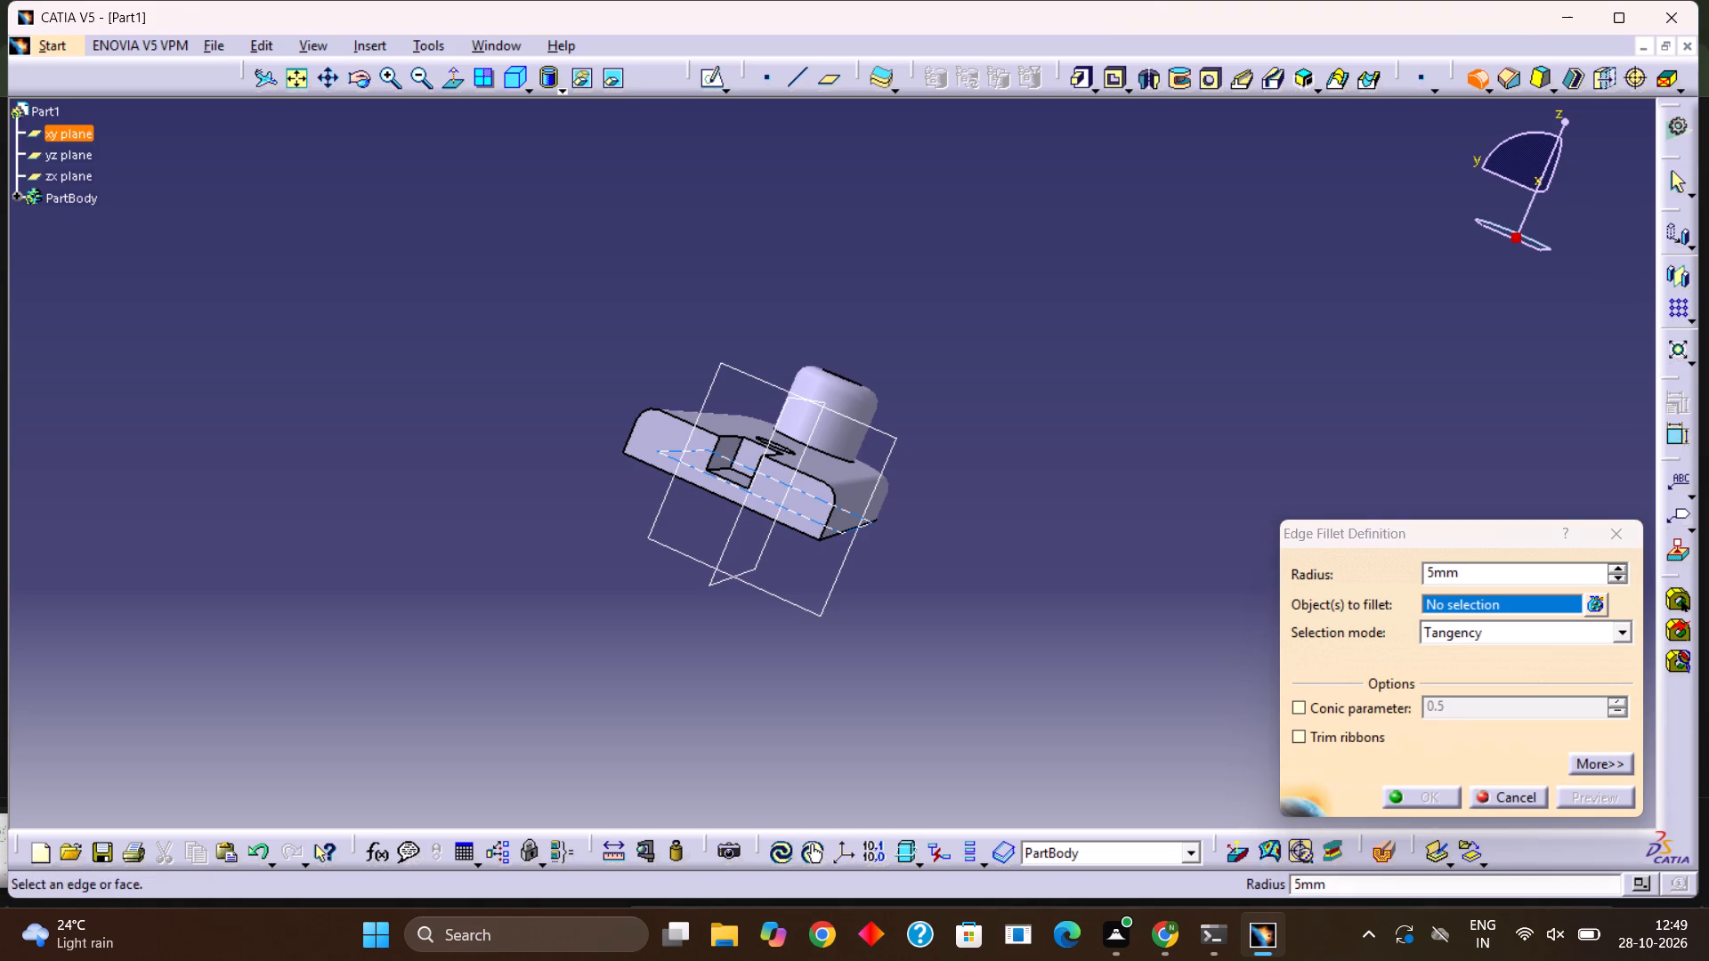
{"action": "left_click", "coordinate": [737, 436]}
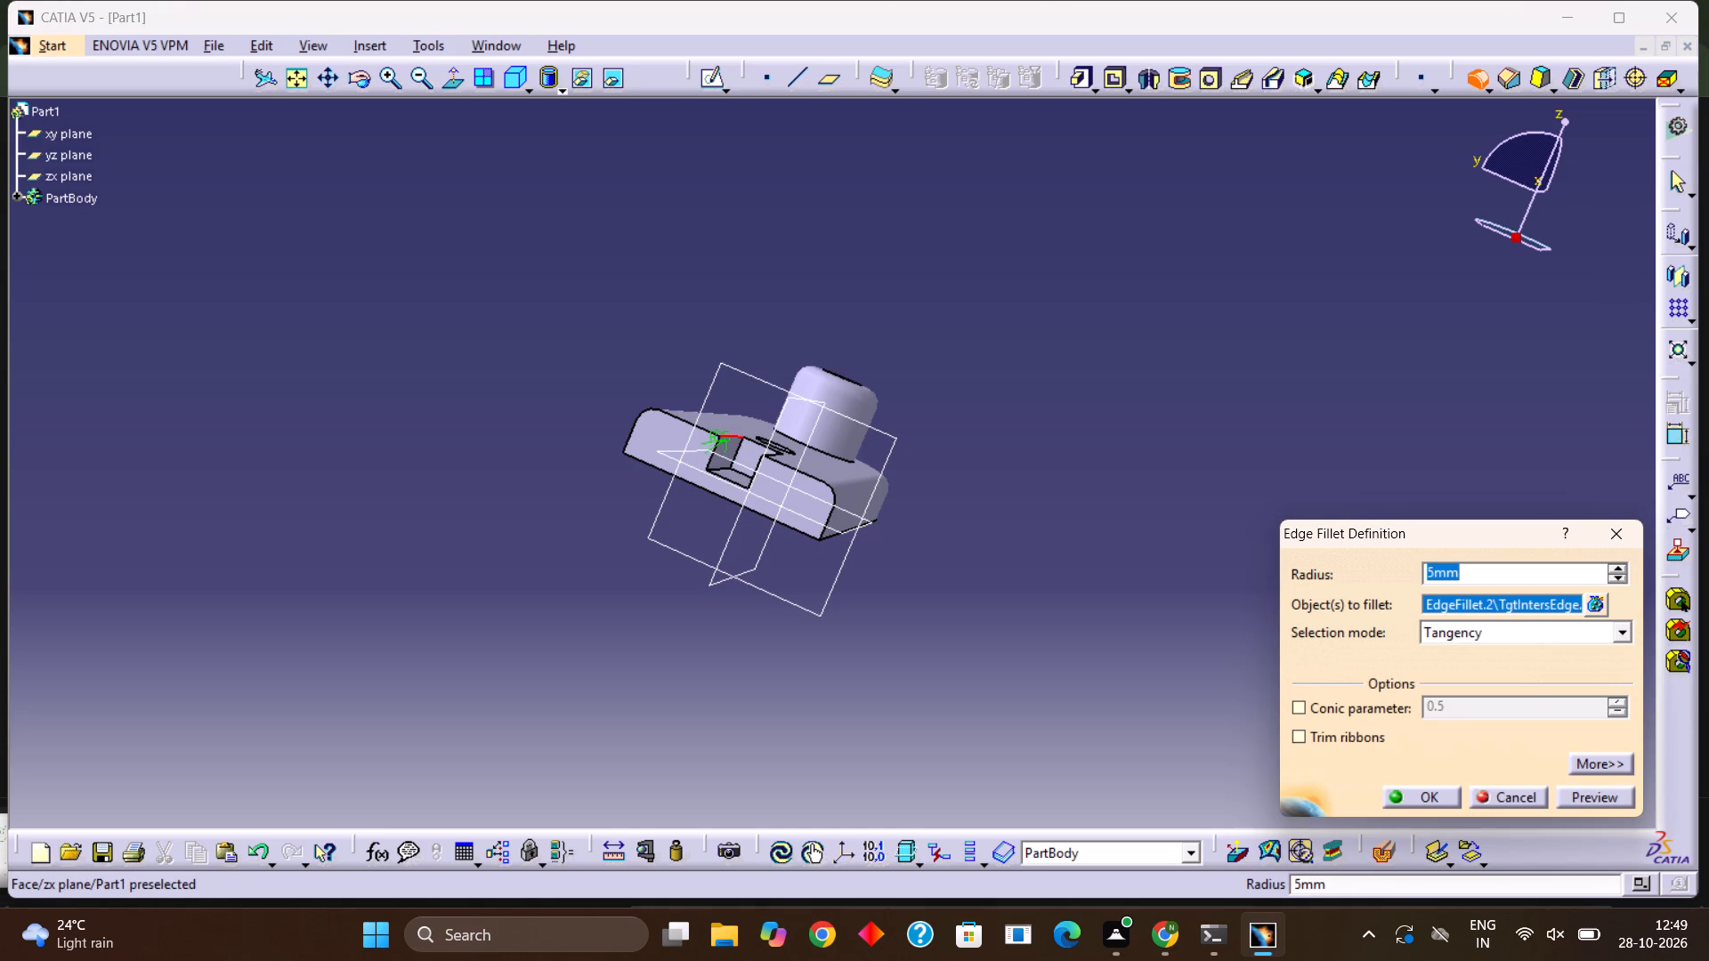
{"action": "left_click", "coordinate": [767, 448]}
{"action": "left_click", "coordinate": [1029, 506]}
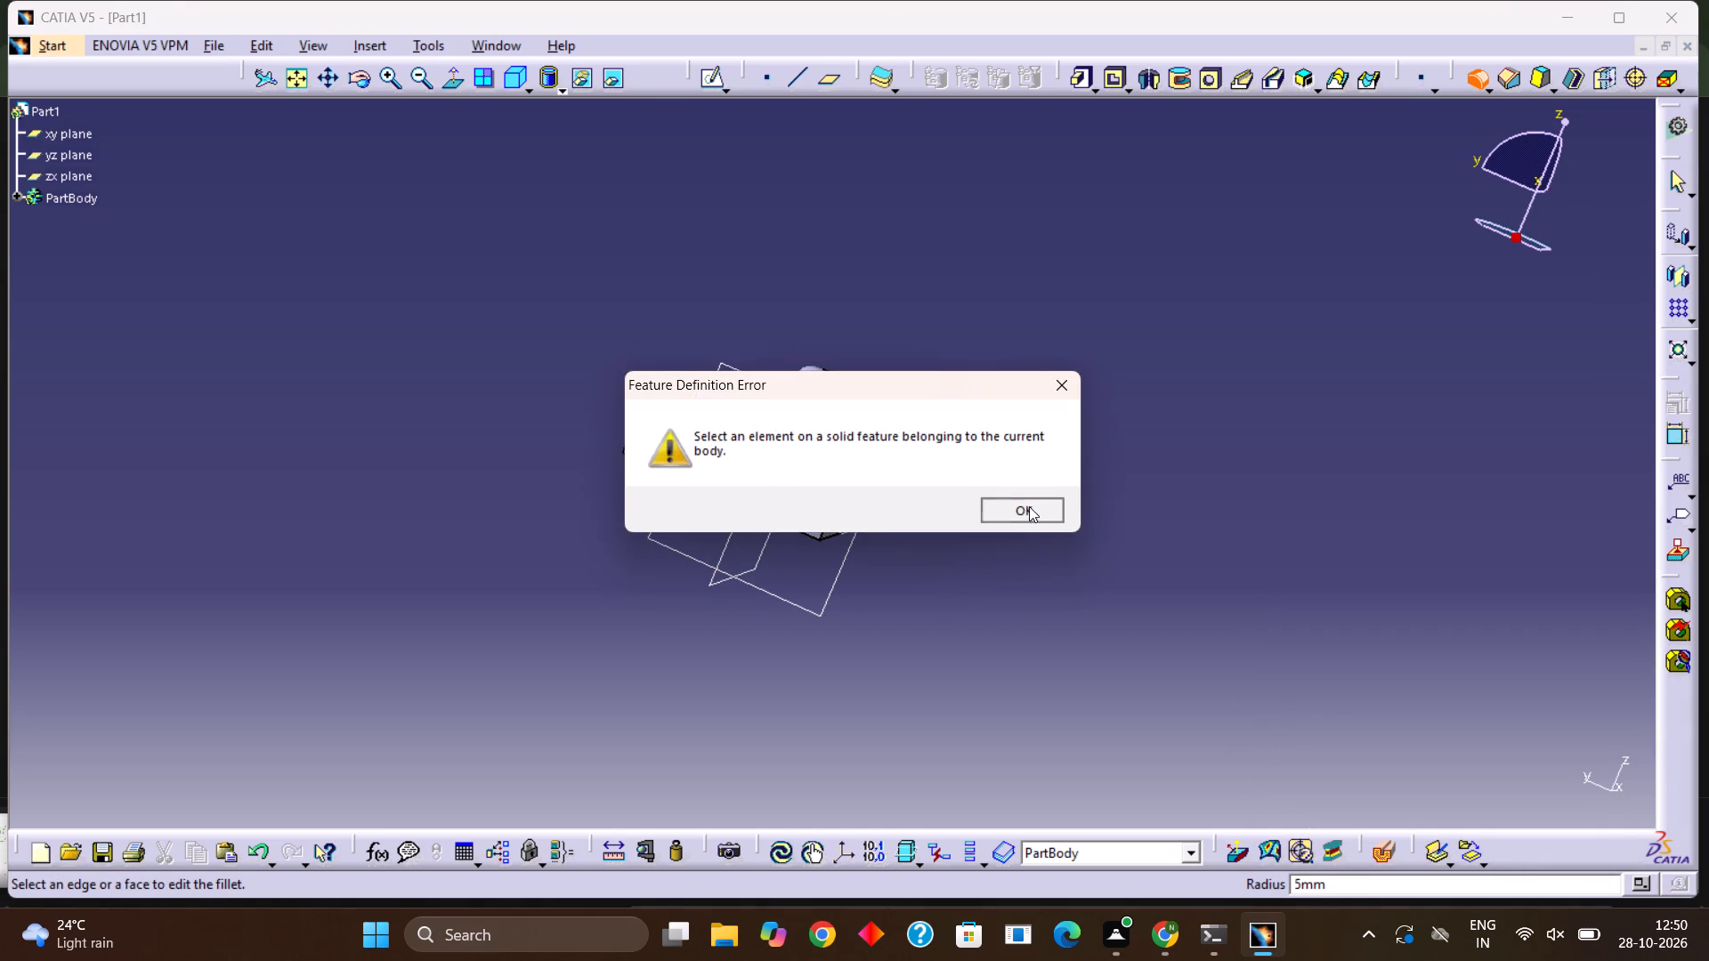
{"action": "left_click", "coordinate": [1447, 792]}
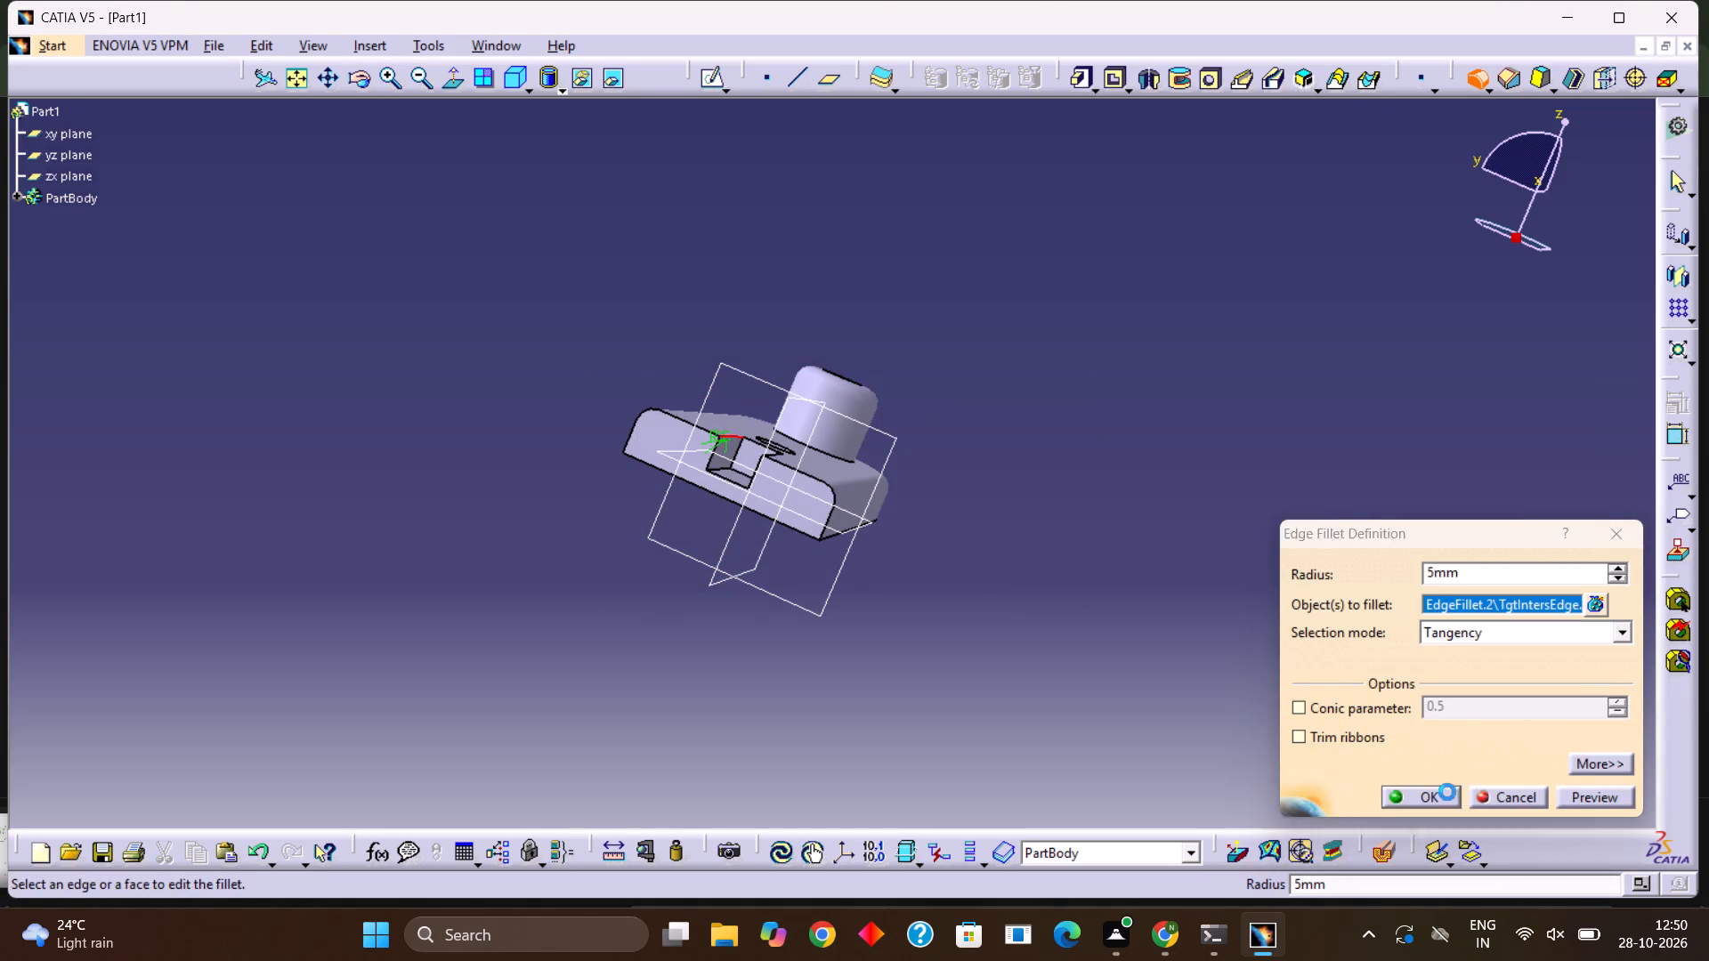
{"action": "left_click", "coordinate": [1114, 617]}
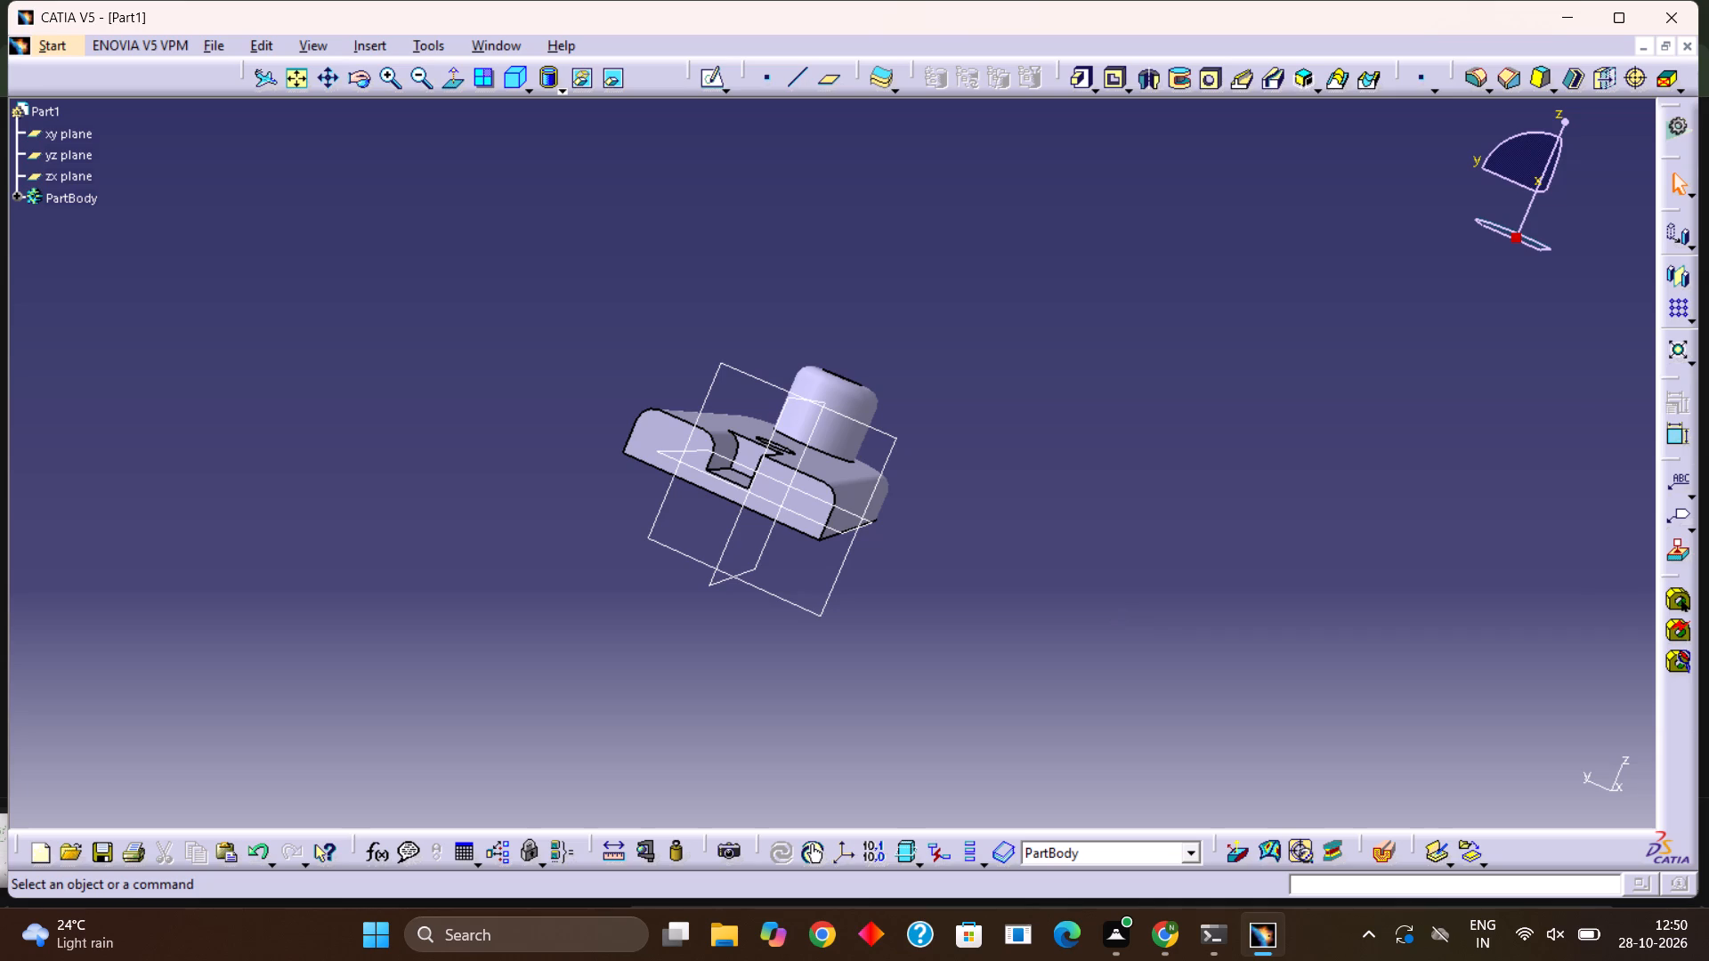
Fillet the slot's other long top edge and its inner end top edge together with a 5 mm radius.
{"action": "middle_click_drag", "start_coordinate": [1028, 564], "coordinate": [936, 750]}
{"action": "right_click_drag", "start_coordinate": [1028, 565], "coordinate": [936, 750]}
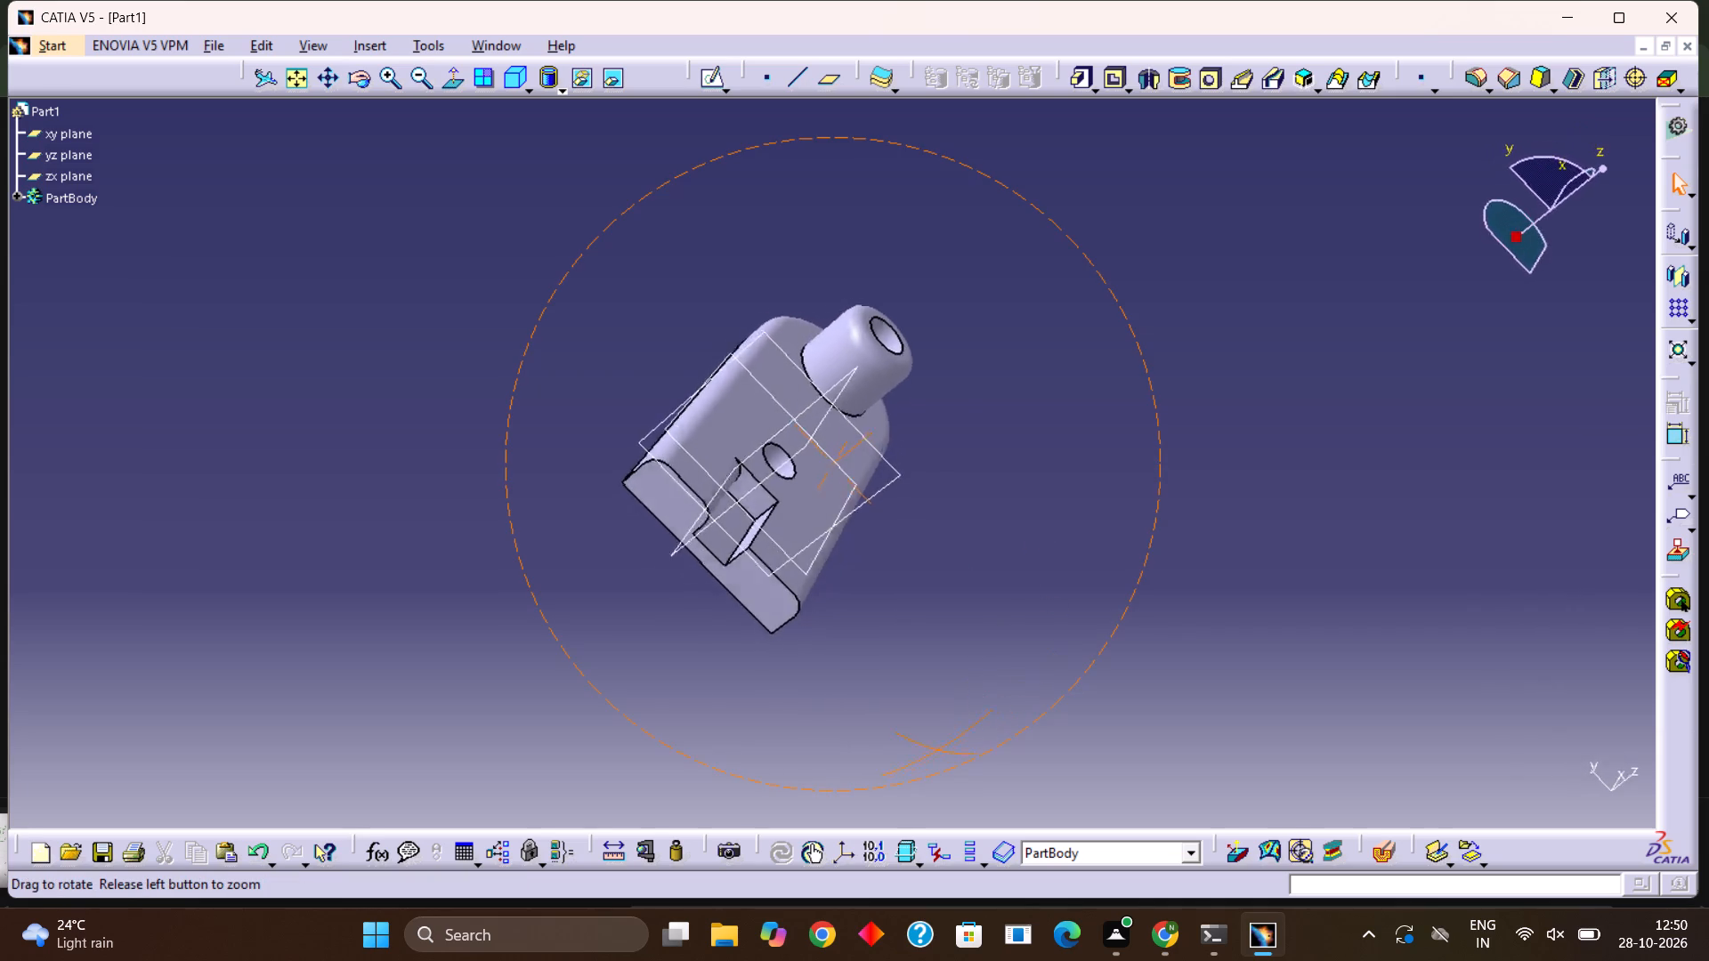
{"action": "middle_click_drag", "start_coordinate": [936, 750], "coordinate": [758, 753]}
{"action": "right_click_drag", "start_coordinate": [936, 750], "coordinate": [758, 754]}
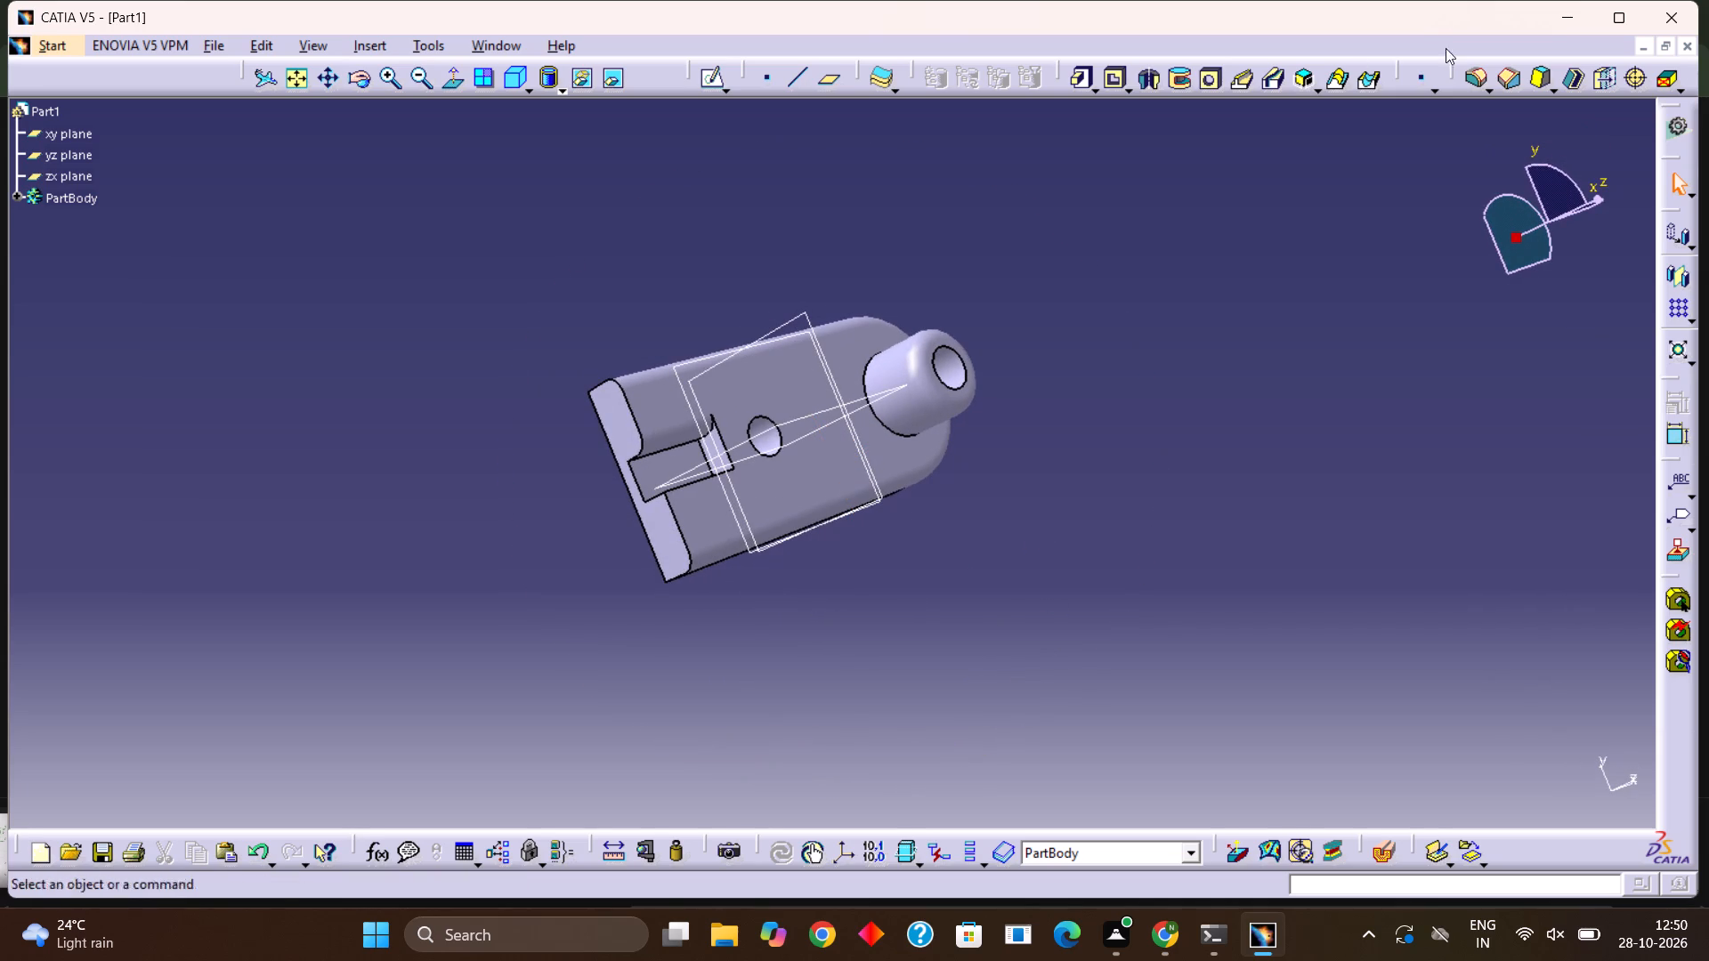
{"action": "left_click", "coordinate": [1471, 81]}
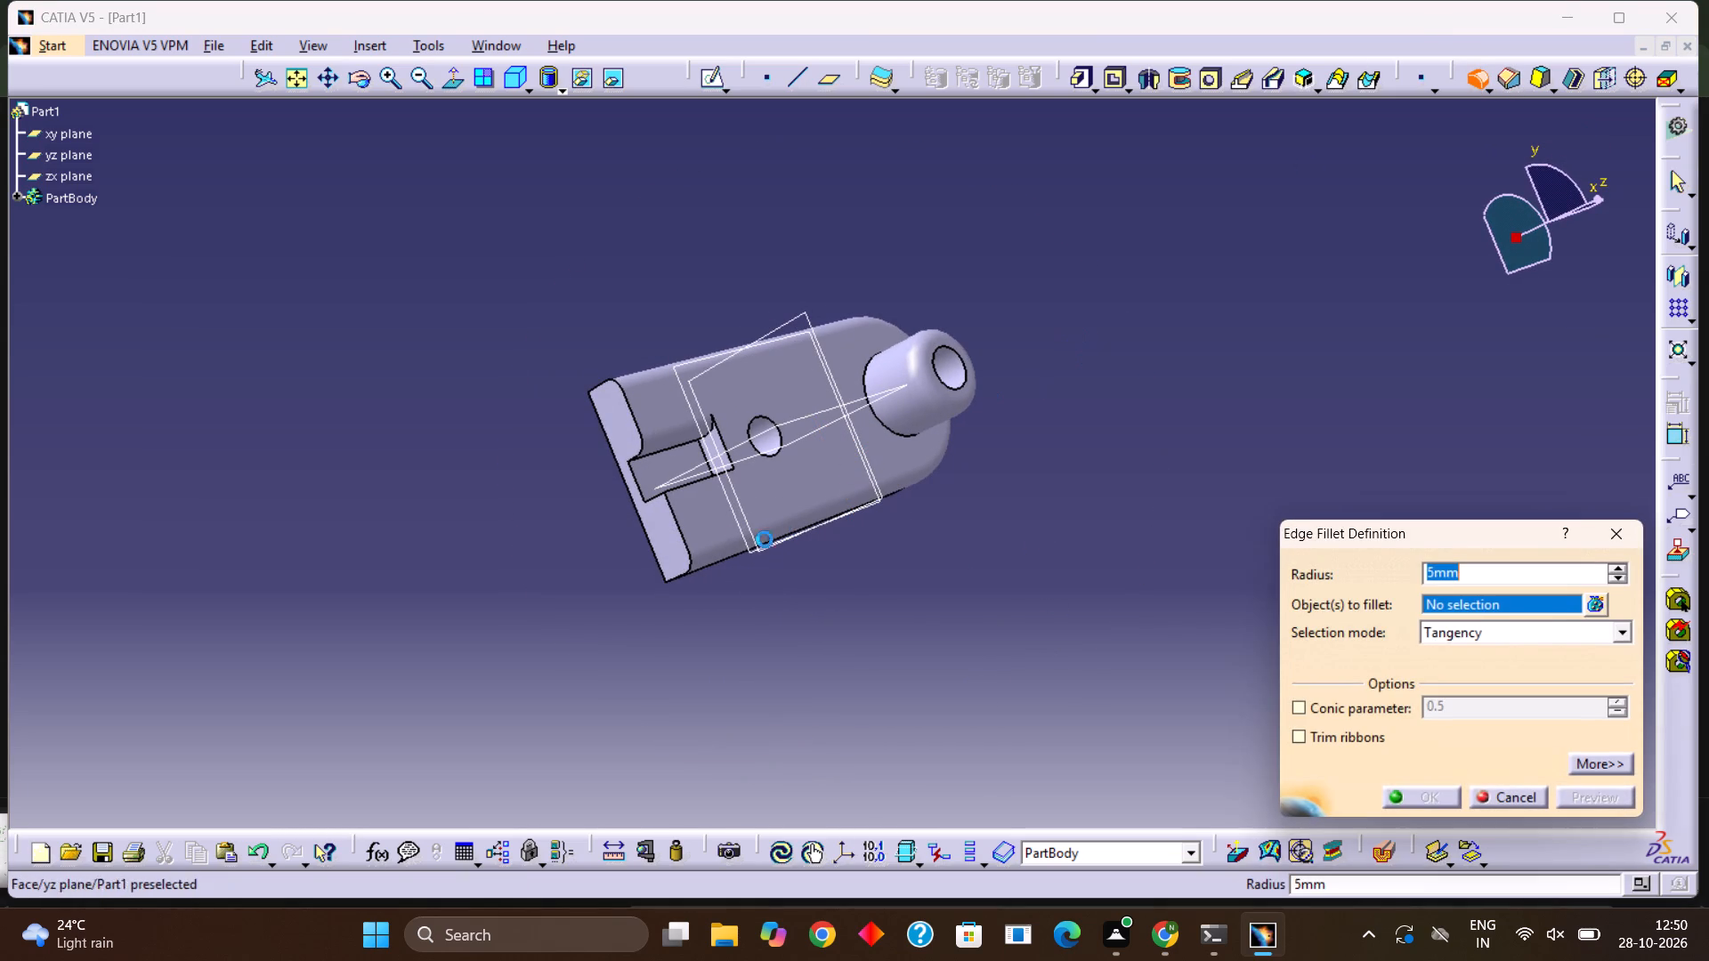
{"action": "left_click", "coordinate": [685, 485]}
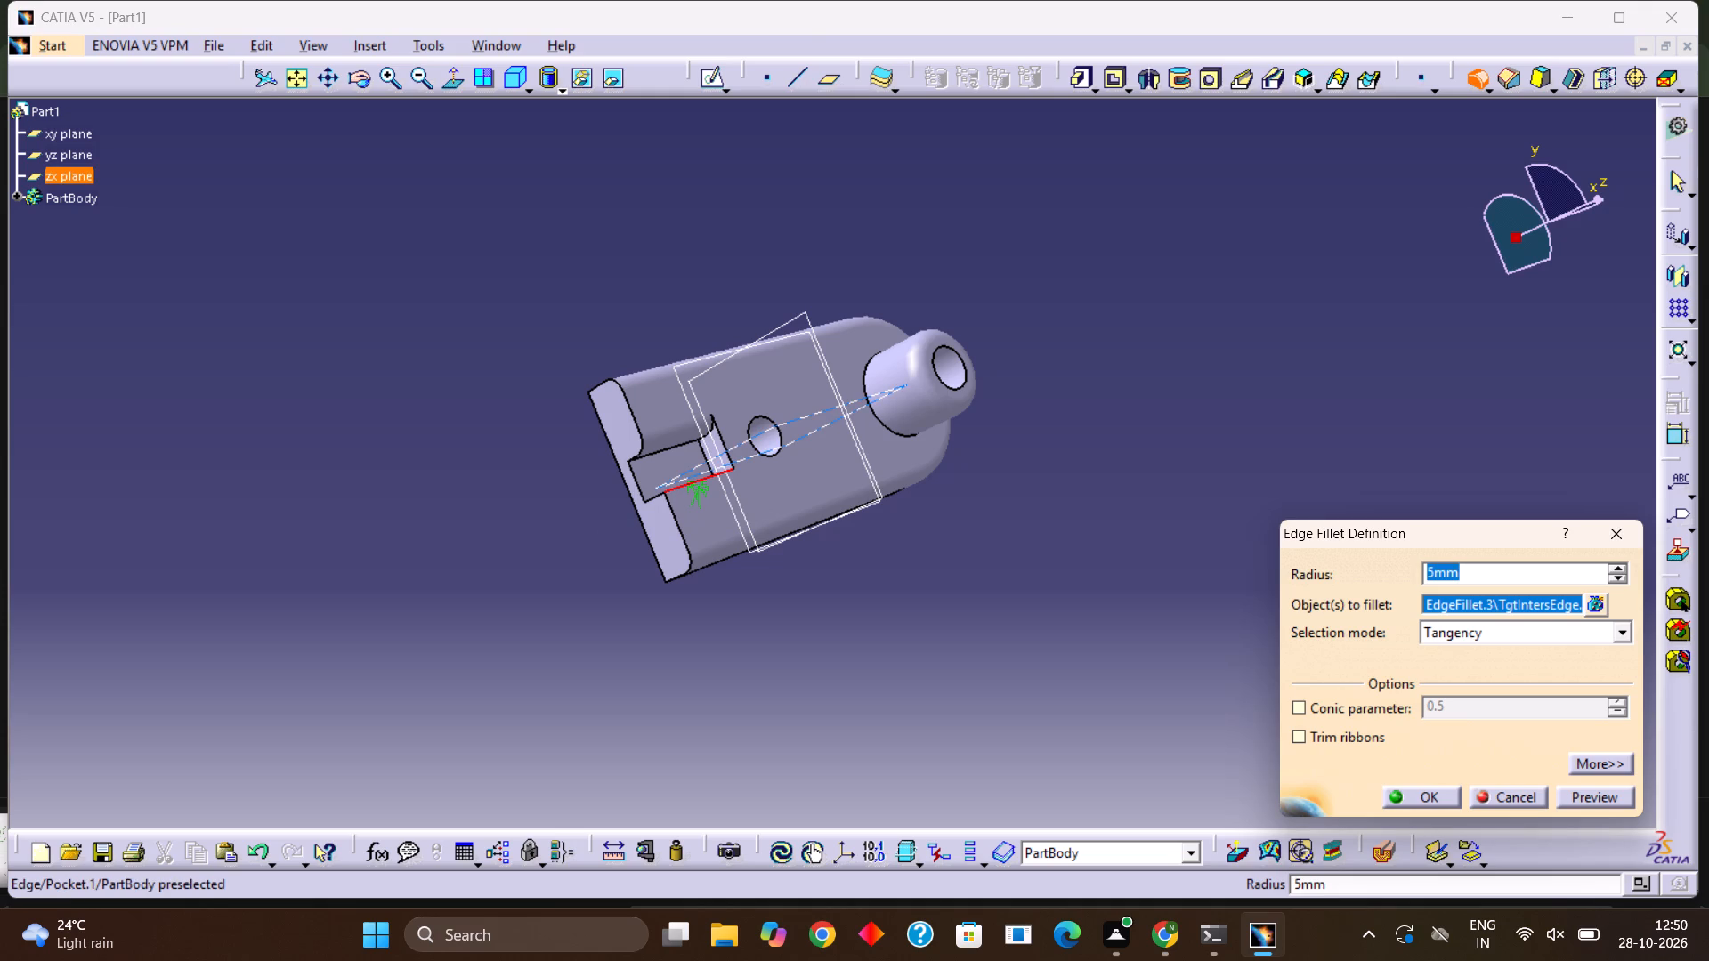
{"action": "left_click", "coordinate": [732, 459], "text": "ctrl"}
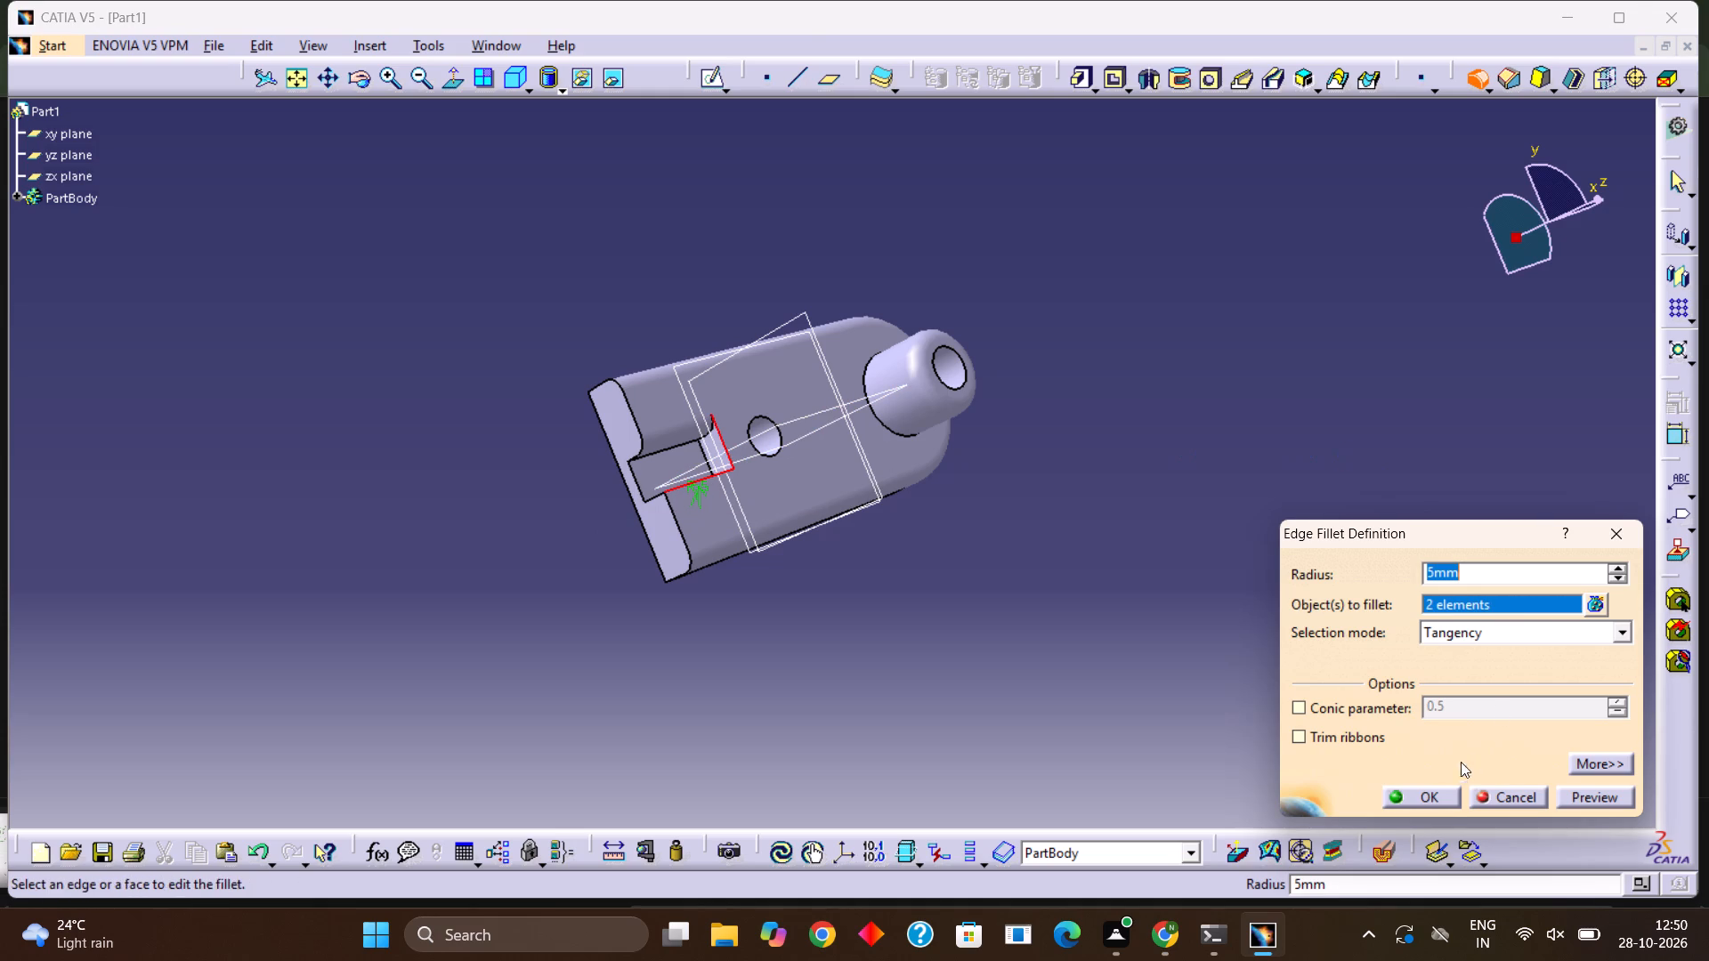
{"action": "left_click", "coordinate": [1444, 796]}
{"action": "left_click", "coordinate": [1300, 626]}
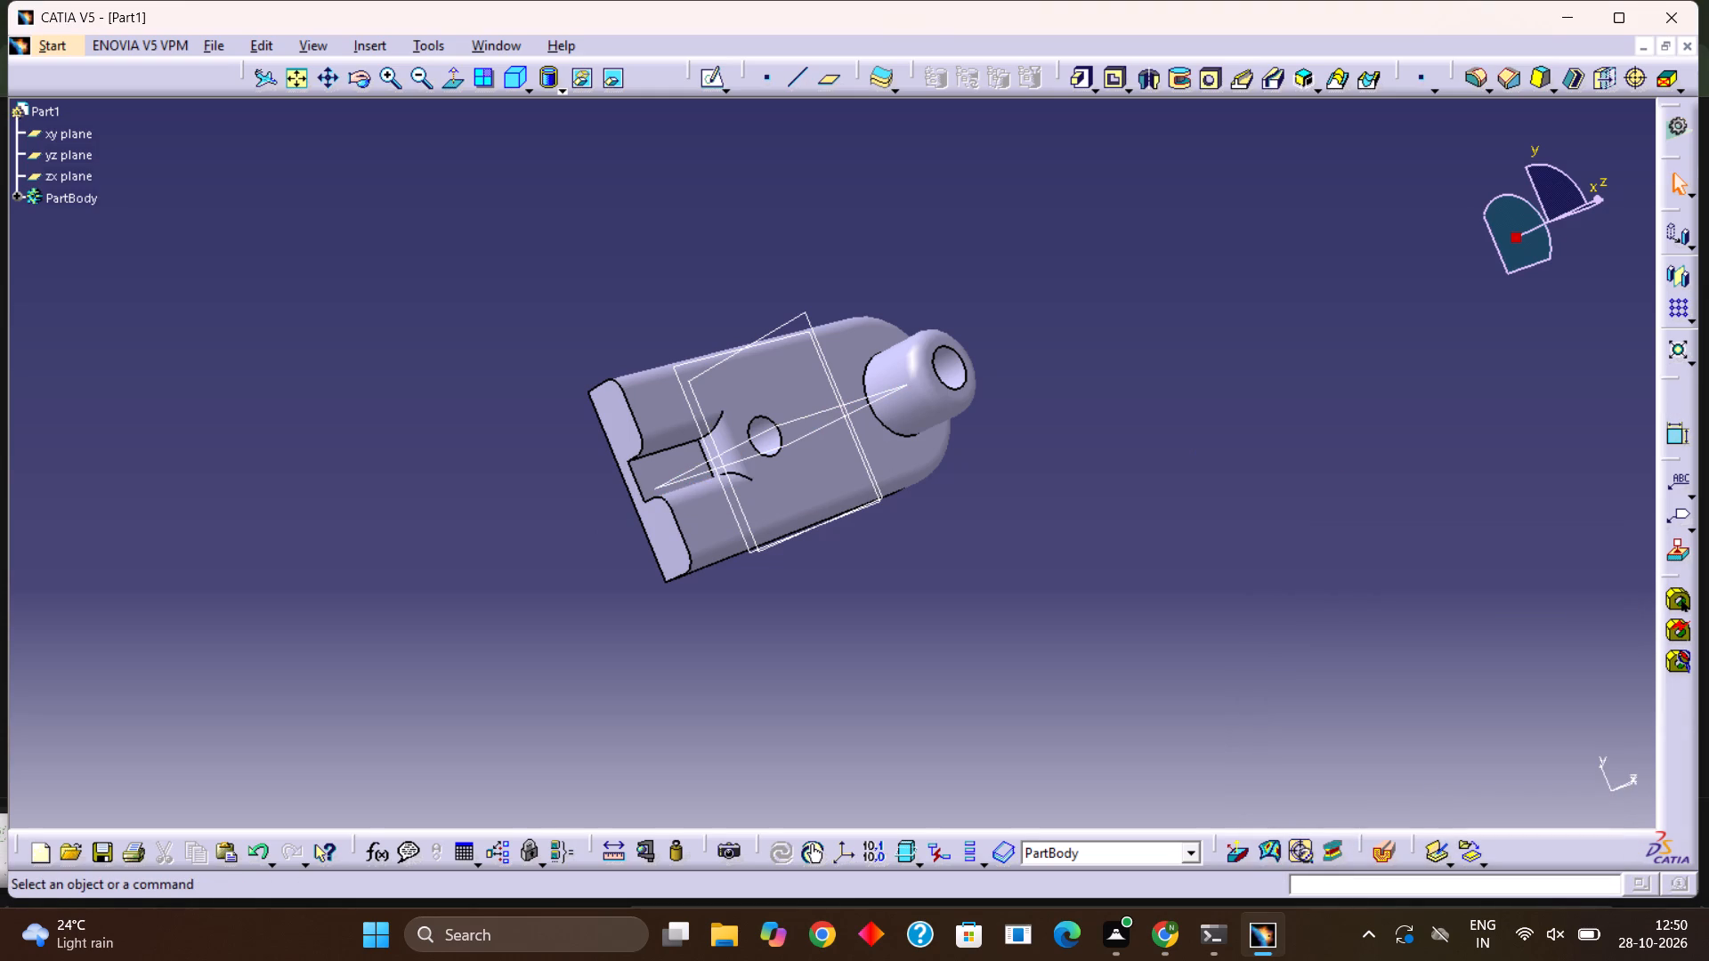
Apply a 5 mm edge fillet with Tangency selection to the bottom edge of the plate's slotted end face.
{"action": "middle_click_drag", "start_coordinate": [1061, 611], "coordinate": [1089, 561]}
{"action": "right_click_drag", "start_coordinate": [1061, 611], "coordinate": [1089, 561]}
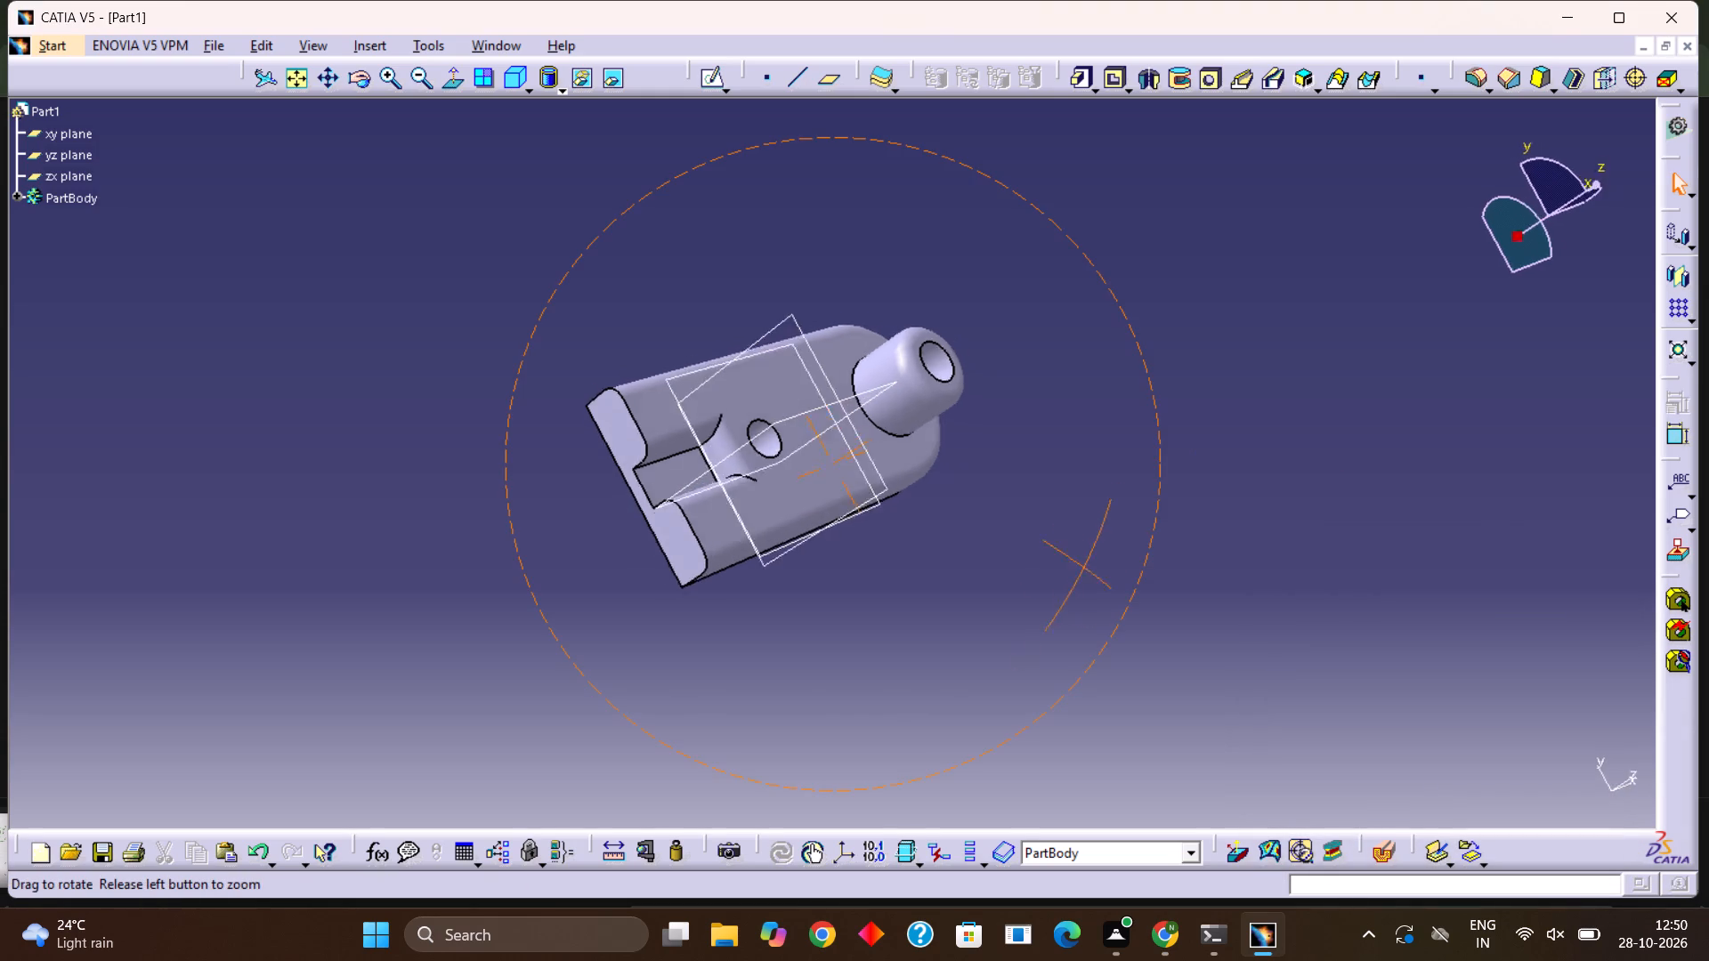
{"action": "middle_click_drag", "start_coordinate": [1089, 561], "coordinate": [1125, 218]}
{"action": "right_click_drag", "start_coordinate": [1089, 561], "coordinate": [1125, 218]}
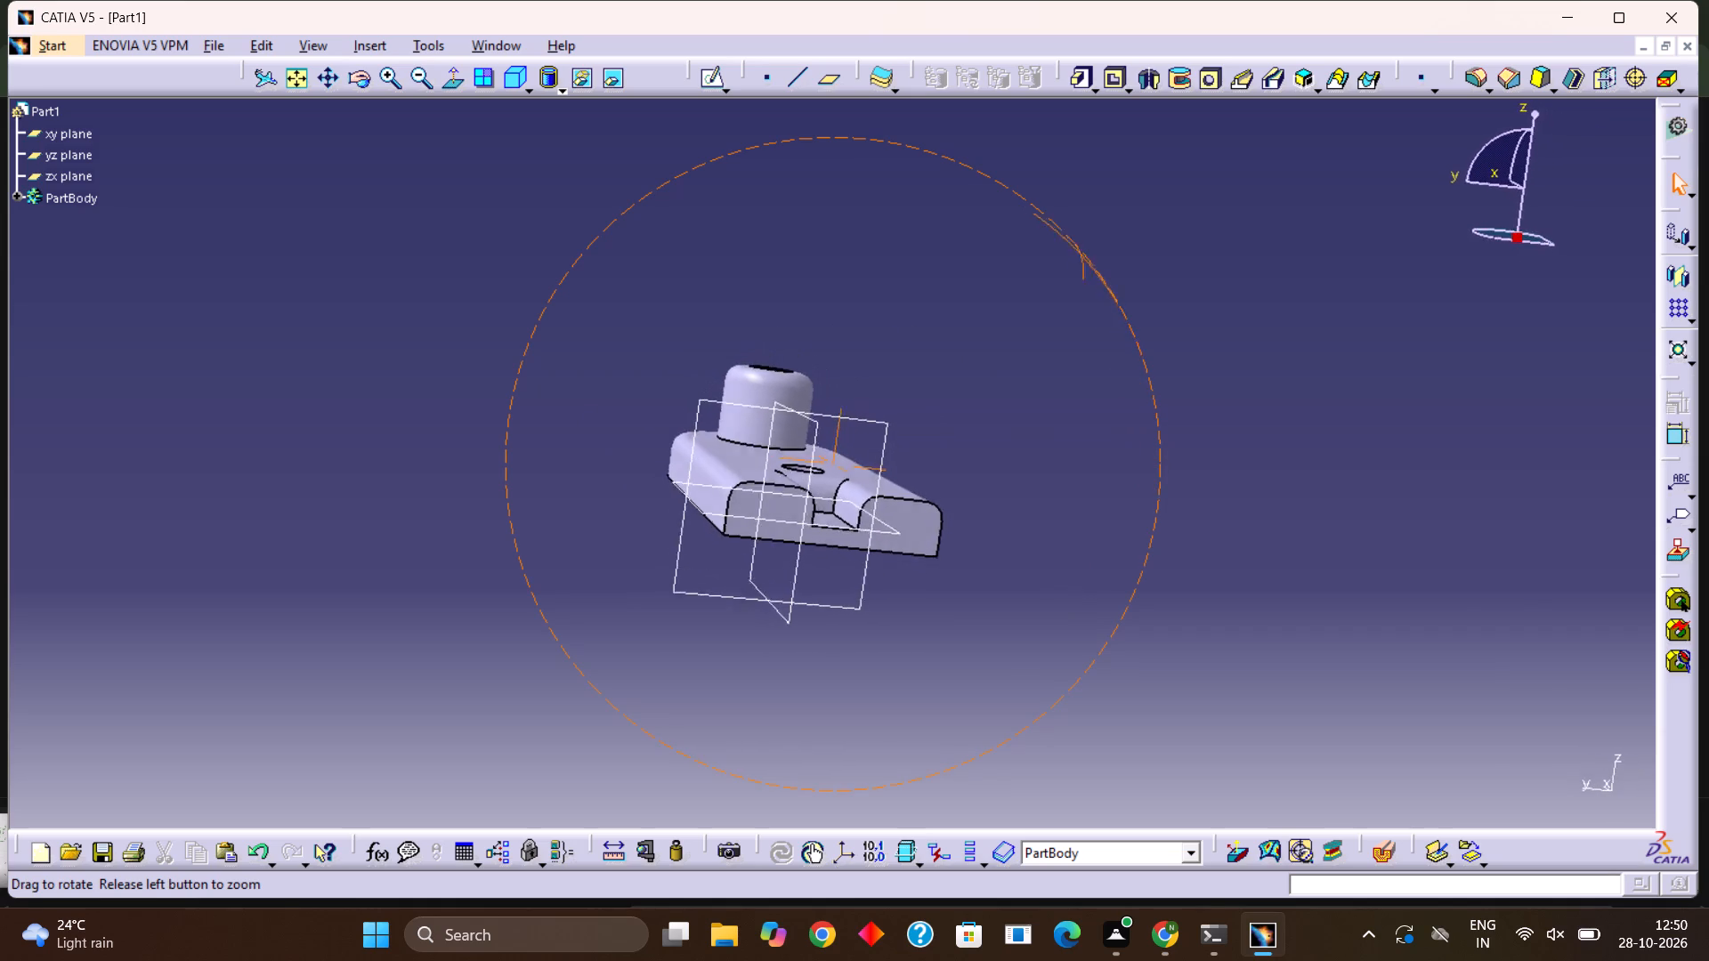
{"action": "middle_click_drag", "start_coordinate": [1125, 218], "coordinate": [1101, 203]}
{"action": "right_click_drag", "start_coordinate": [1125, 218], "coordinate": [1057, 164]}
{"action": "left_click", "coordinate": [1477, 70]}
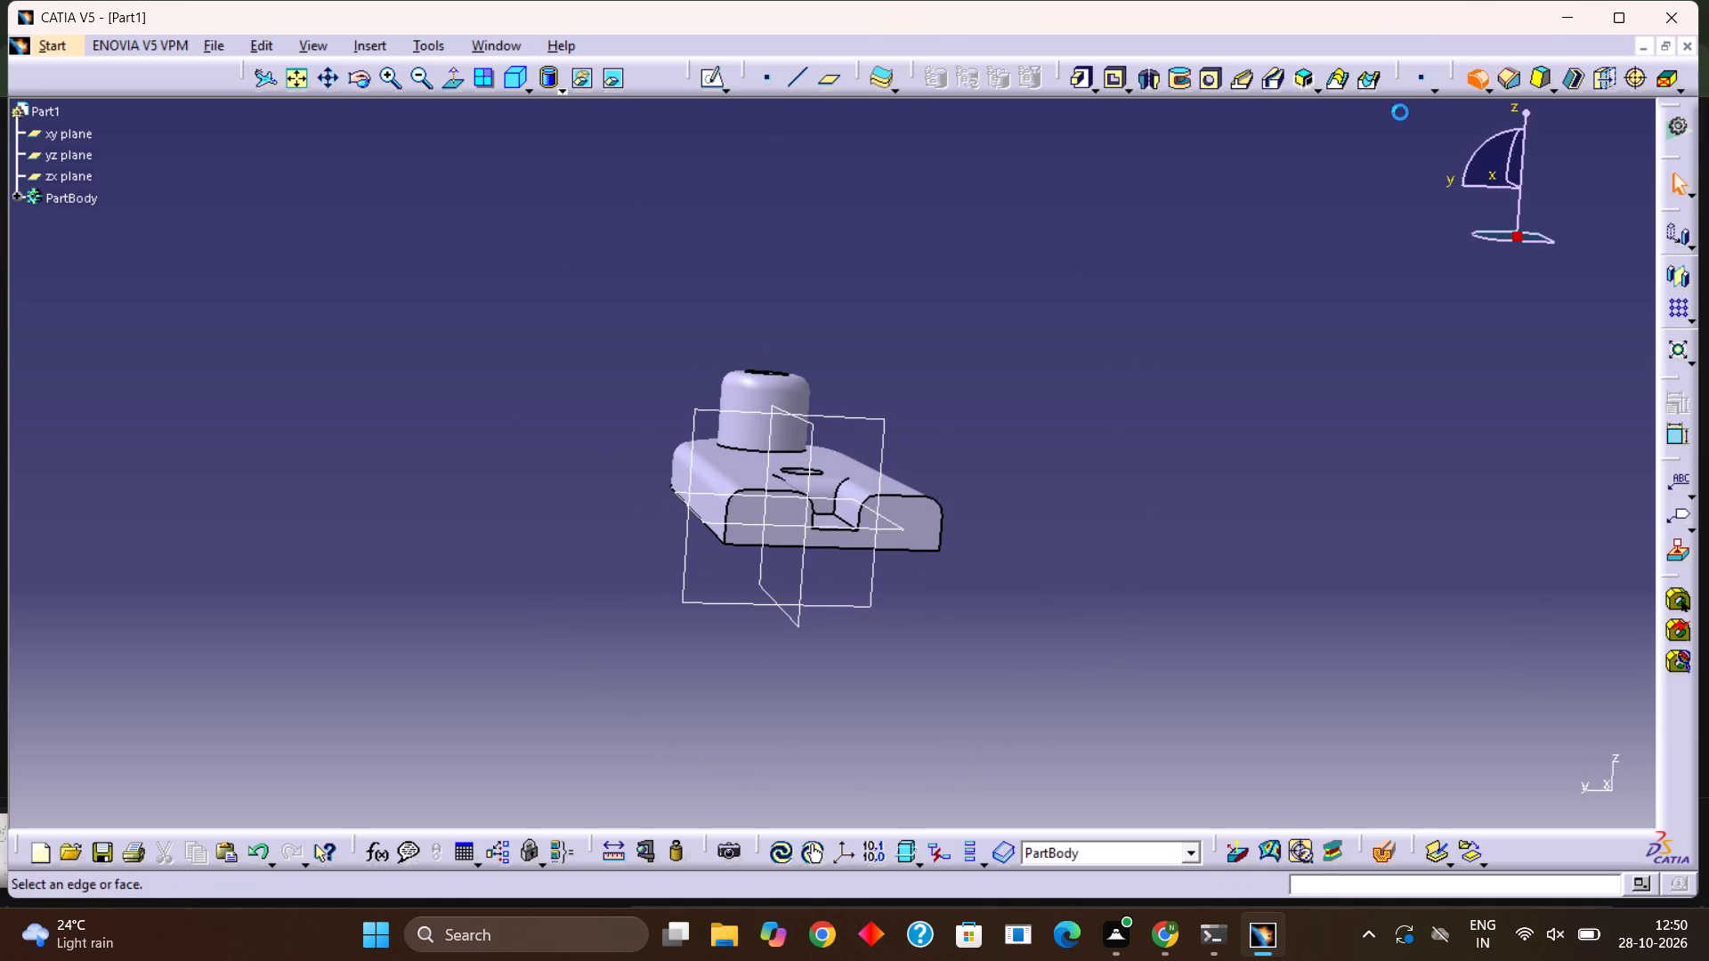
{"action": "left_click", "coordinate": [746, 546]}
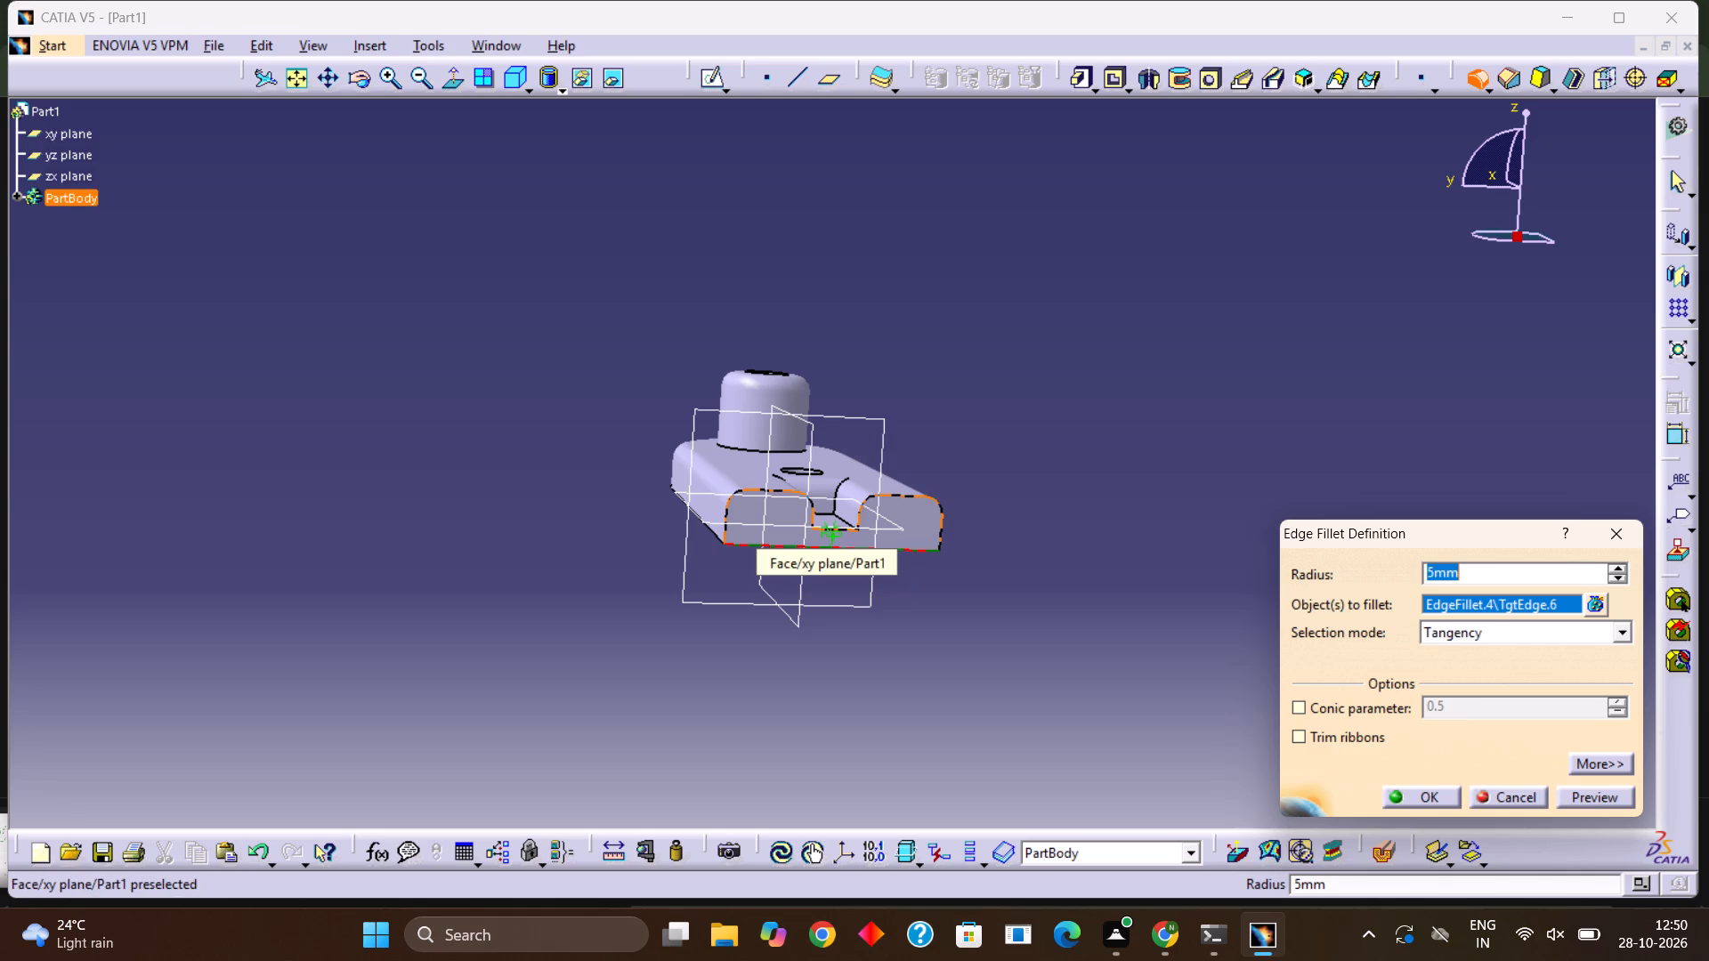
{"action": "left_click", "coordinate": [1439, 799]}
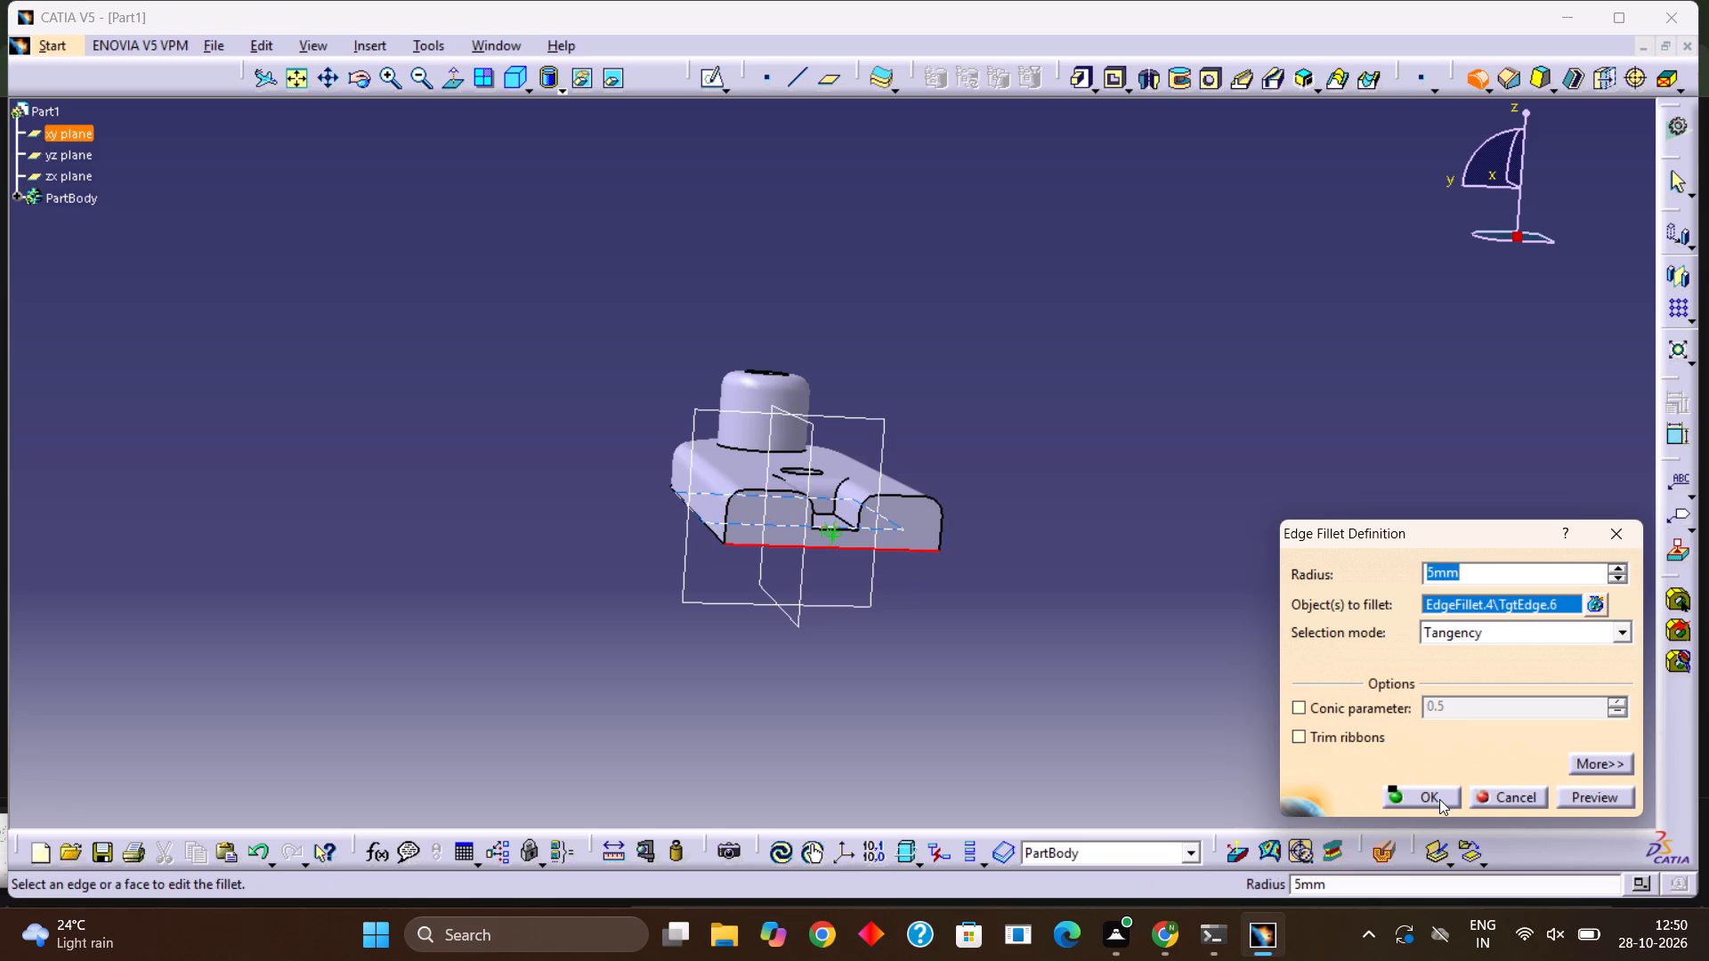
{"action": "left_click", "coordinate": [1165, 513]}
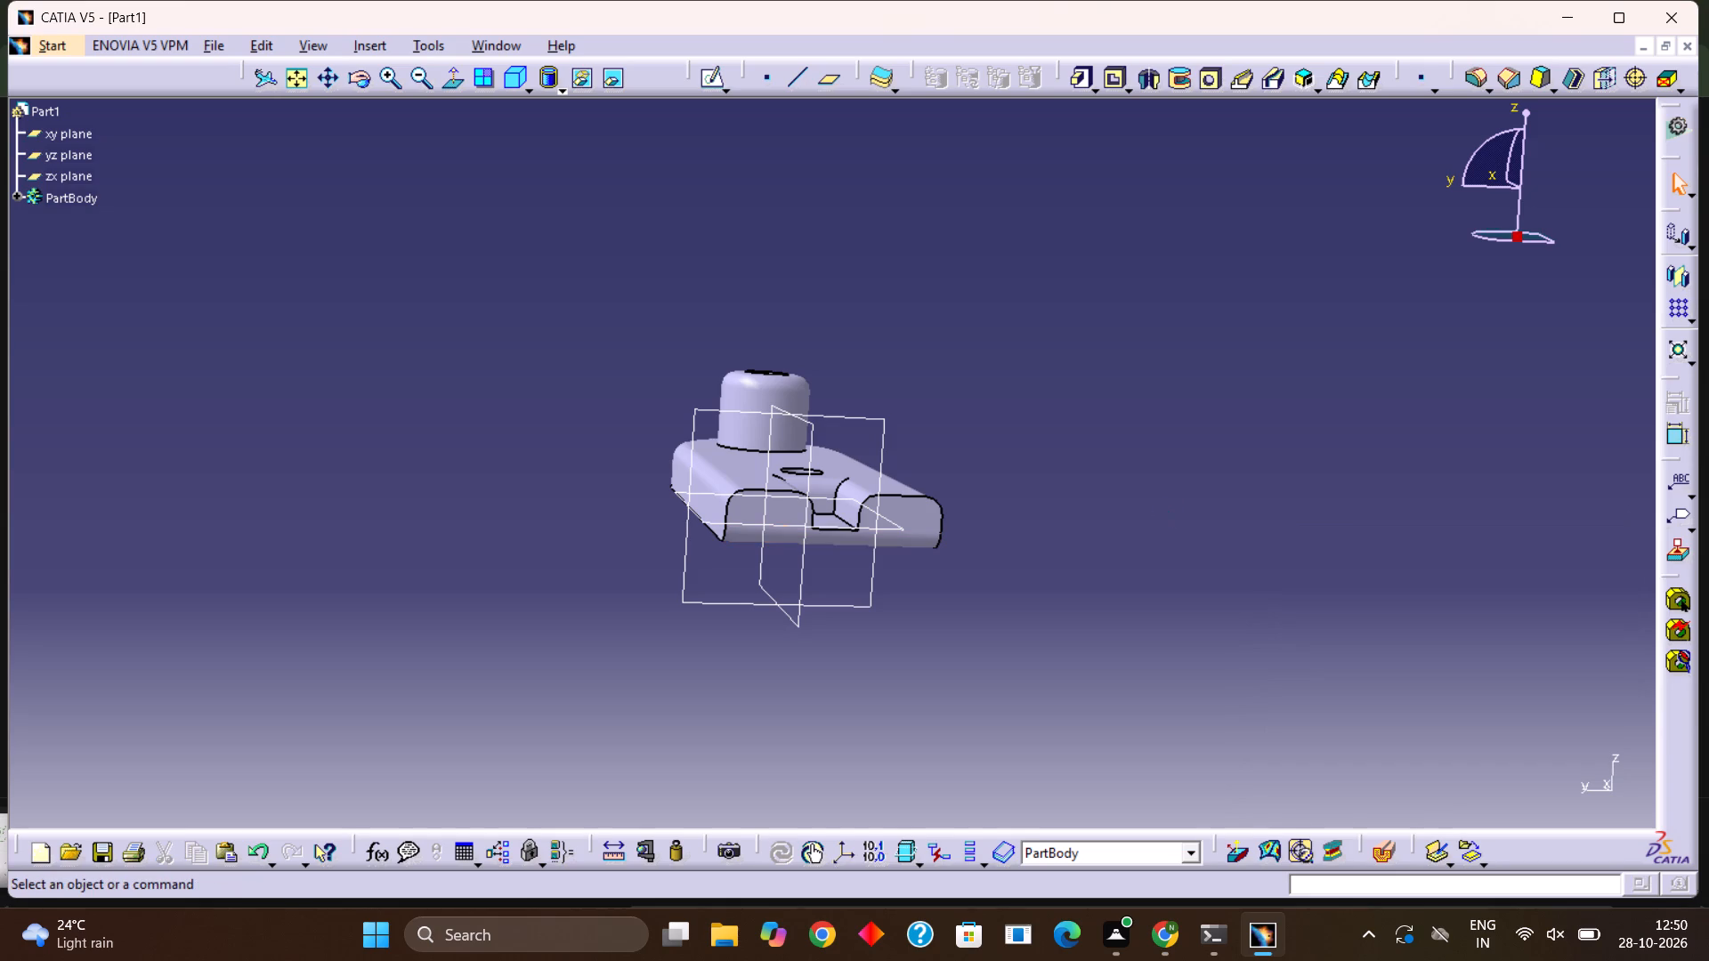
Examine the filleted plate, boss and end slot from several angles.
{"action": "middle_click", "coordinate": [866, 483]}
{"action": "right_click_drag", "start_coordinate": [866, 483], "coordinate": [1121, 432]}
{"action": "middle_click_drag", "start_coordinate": [958, 463], "coordinate": [1121, 431]}
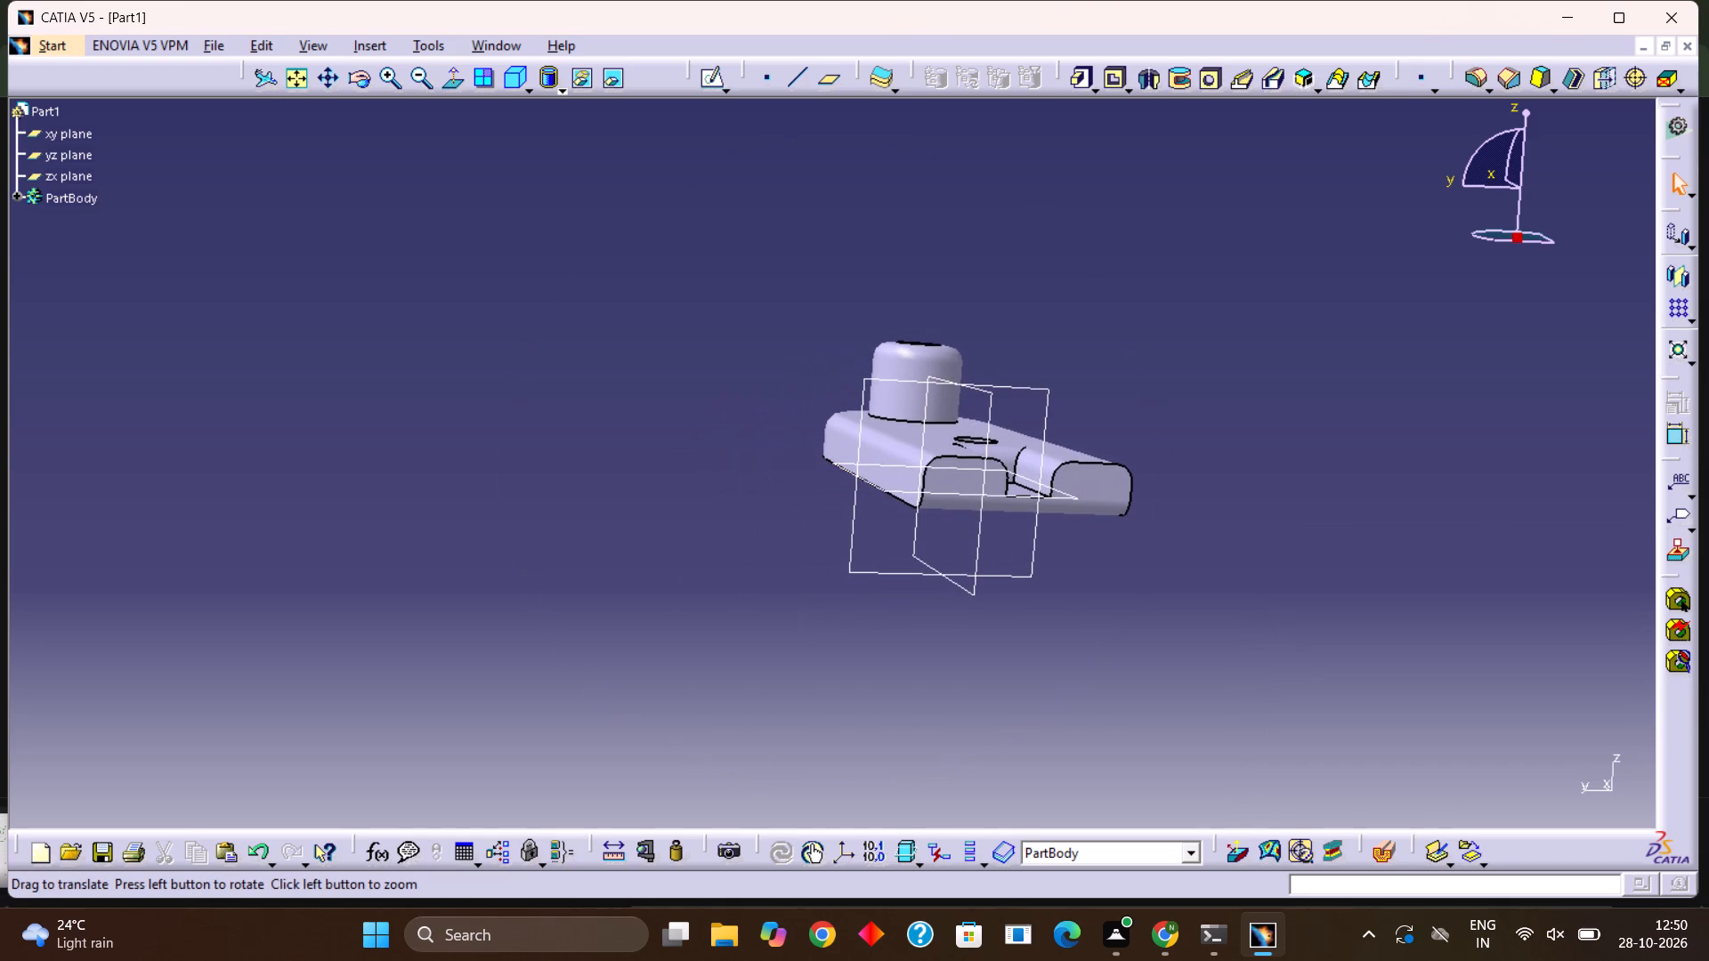
{"action": "right_click_drag", "start_coordinate": [1121, 465], "coordinate": [1015, 607]}
{"action": "scroll", "coordinate": [1000, 529], "scroll_direction": "down", "scroll_amount": 1}
{"action": "middle_click", "coordinate": [1128, 651]}
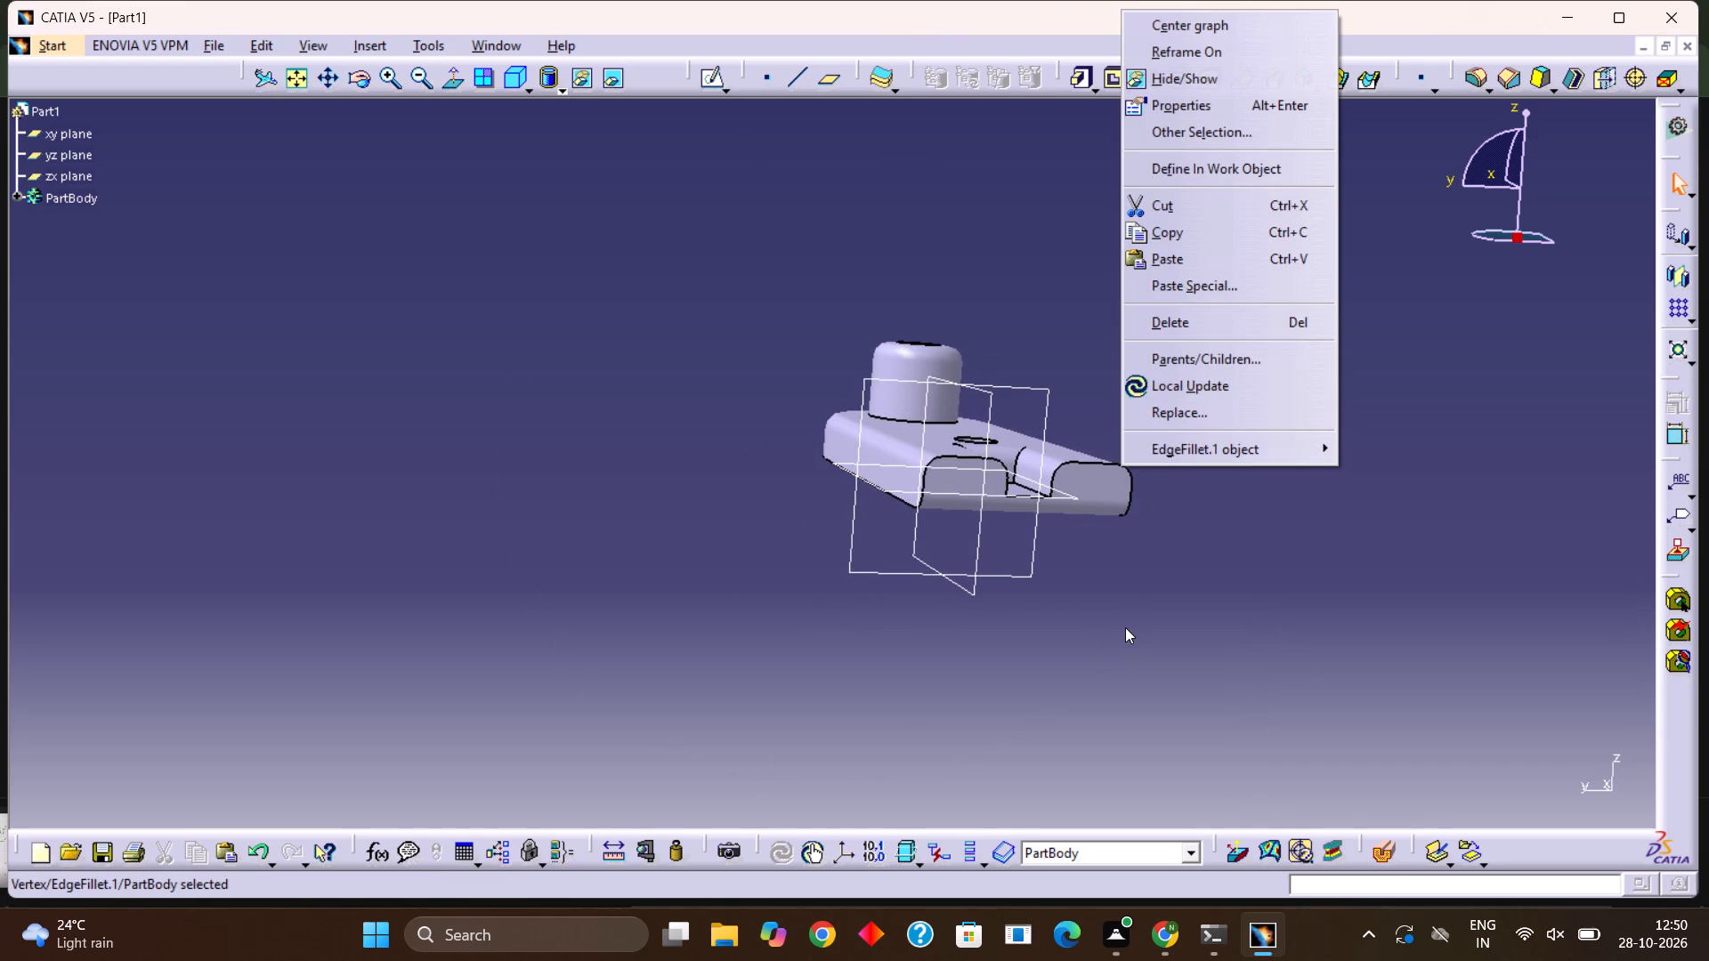
{"action": "middle_click", "coordinate": [1123, 624]}
{"action": "left_click", "coordinate": [1122, 620]}
{"action": "right_click_drag", "start_coordinate": [1114, 589], "coordinate": [1238, 538]}
{"action": "right_click_drag", "start_coordinate": [1215, 524], "coordinate": [1140, 554]}
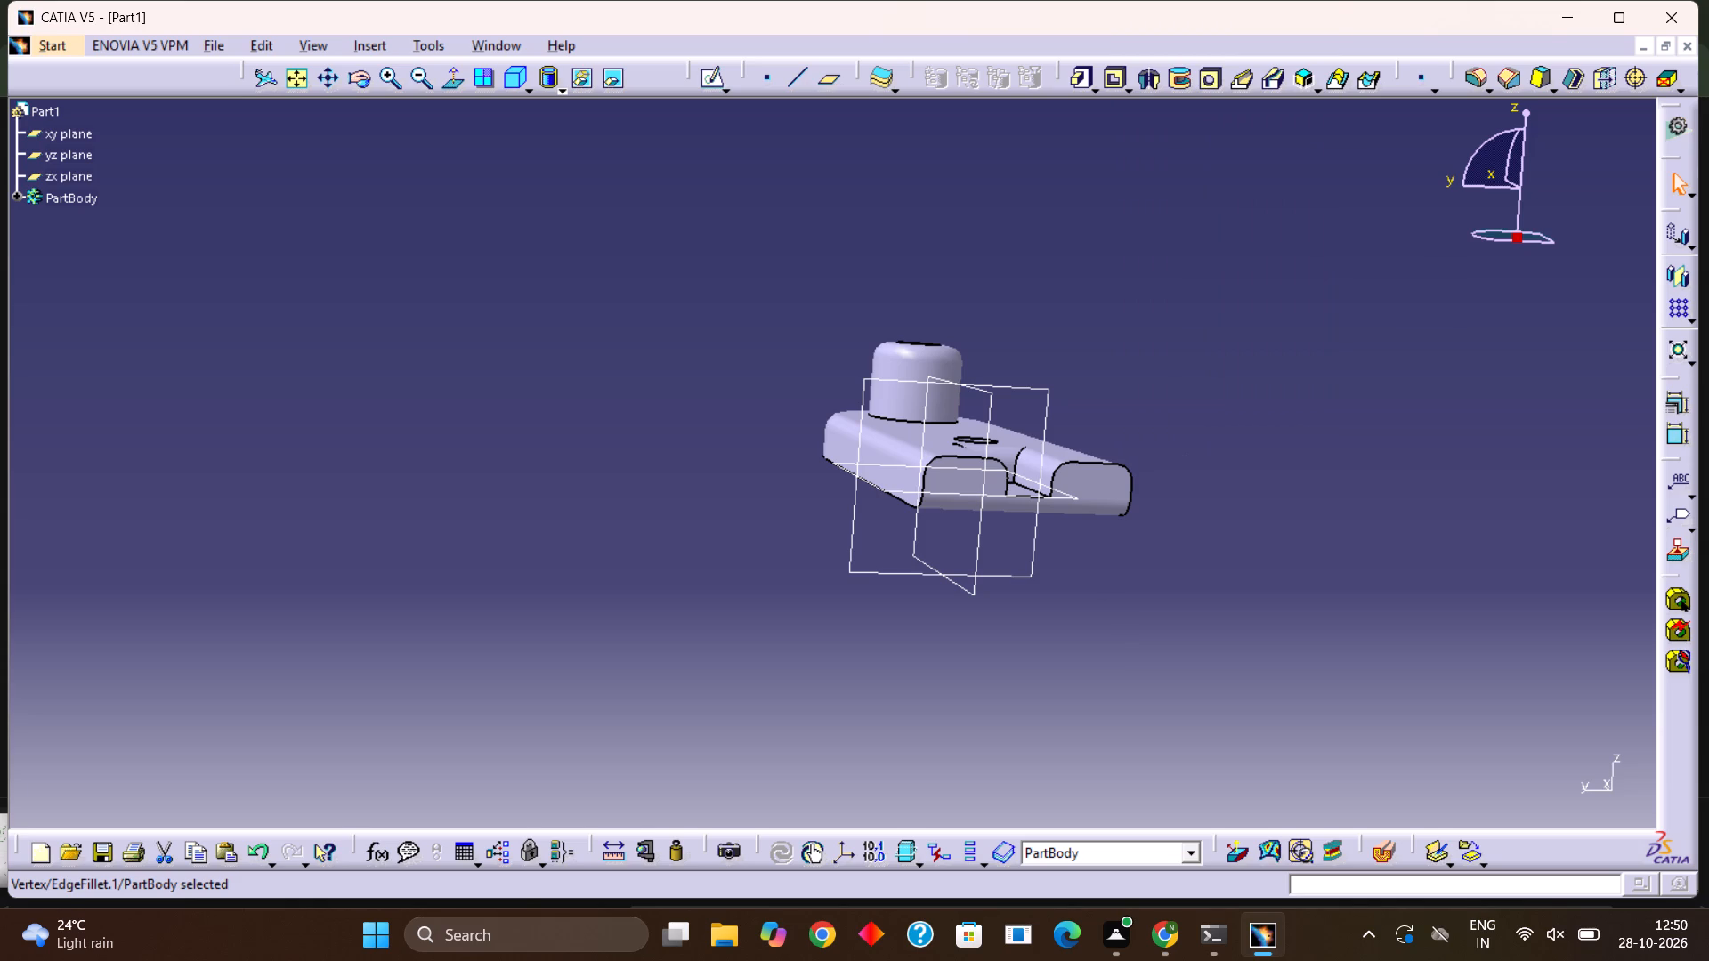
{"action": "right_click_drag", "start_coordinate": [1140, 554], "coordinate": [1134, 557]}
{"action": "right_click_drag", "start_coordinate": [1134, 557], "coordinate": [1096, 647]}
{"action": "middle_click_drag", "start_coordinate": [1134, 561], "coordinate": [1106, 649]}
{"action": "right_click", "coordinate": [1096, 643]}
{"action": "middle_click_drag", "start_coordinate": [1096, 643], "coordinate": [1096, 647]}
{"action": "right_click_drag", "start_coordinate": [1096, 647], "coordinate": [1082, 734]}
{"action": "middle_click_drag", "start_coordinate": [1096, 647], "coordinate": [1082, 734]}
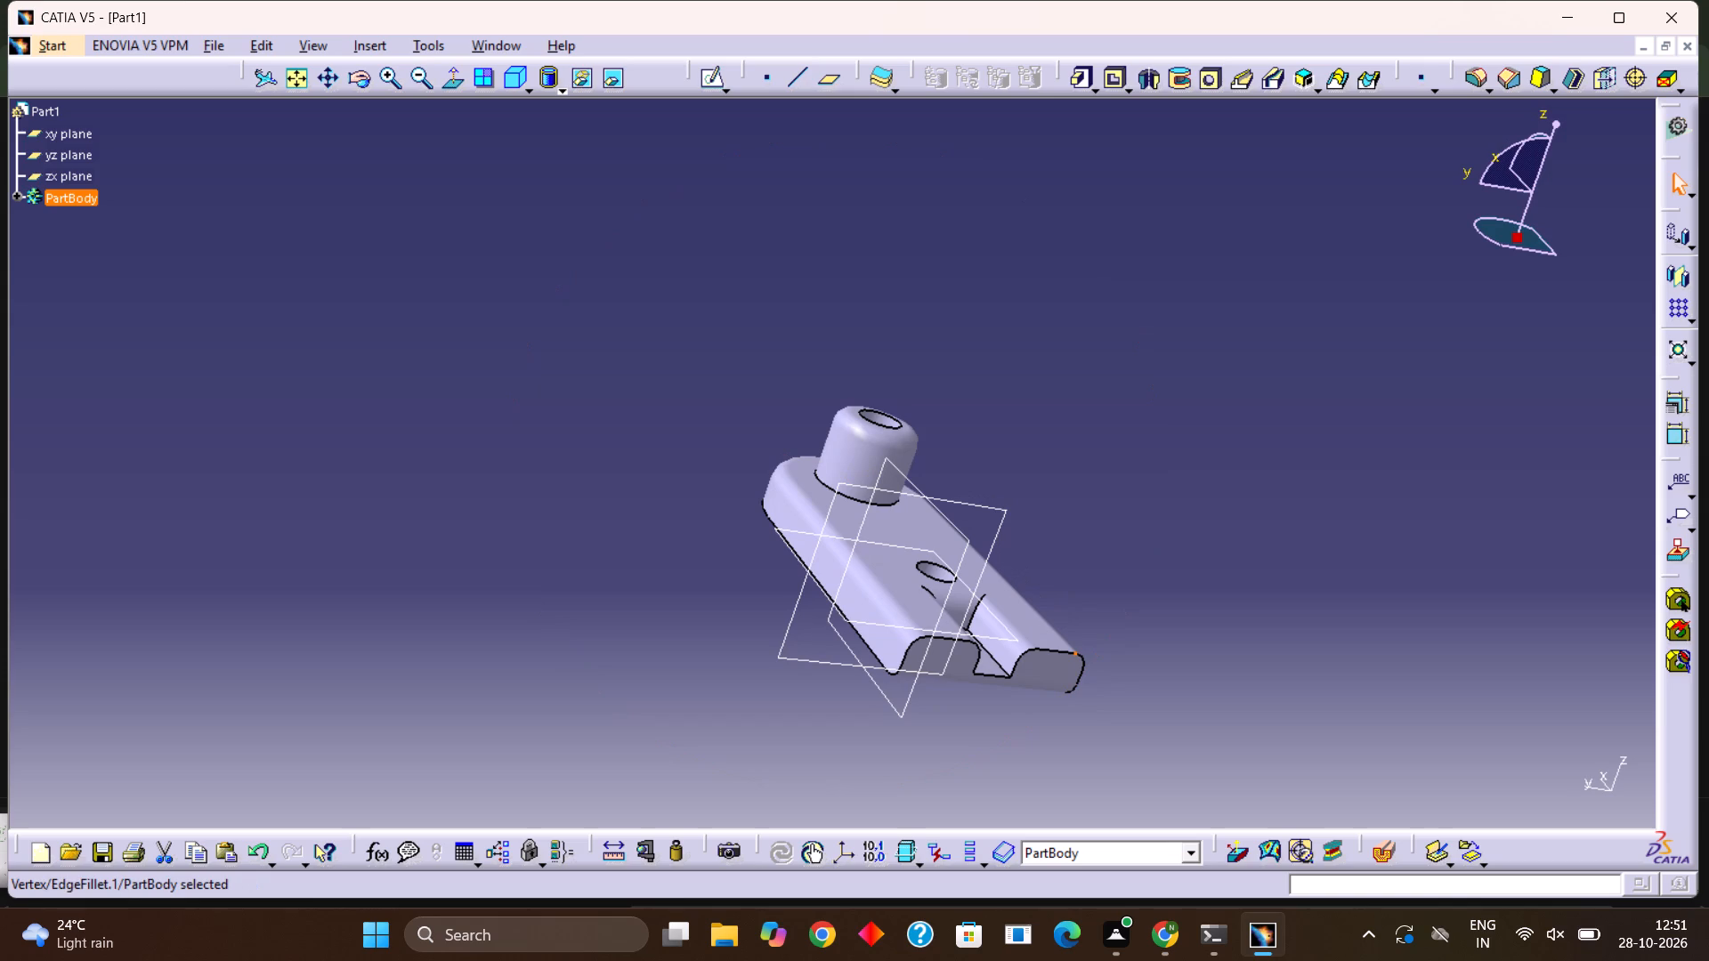
{"action": "scroll", "coordinate": [12, 4], "scroll_direction": "down", "scroll_amount": 1}
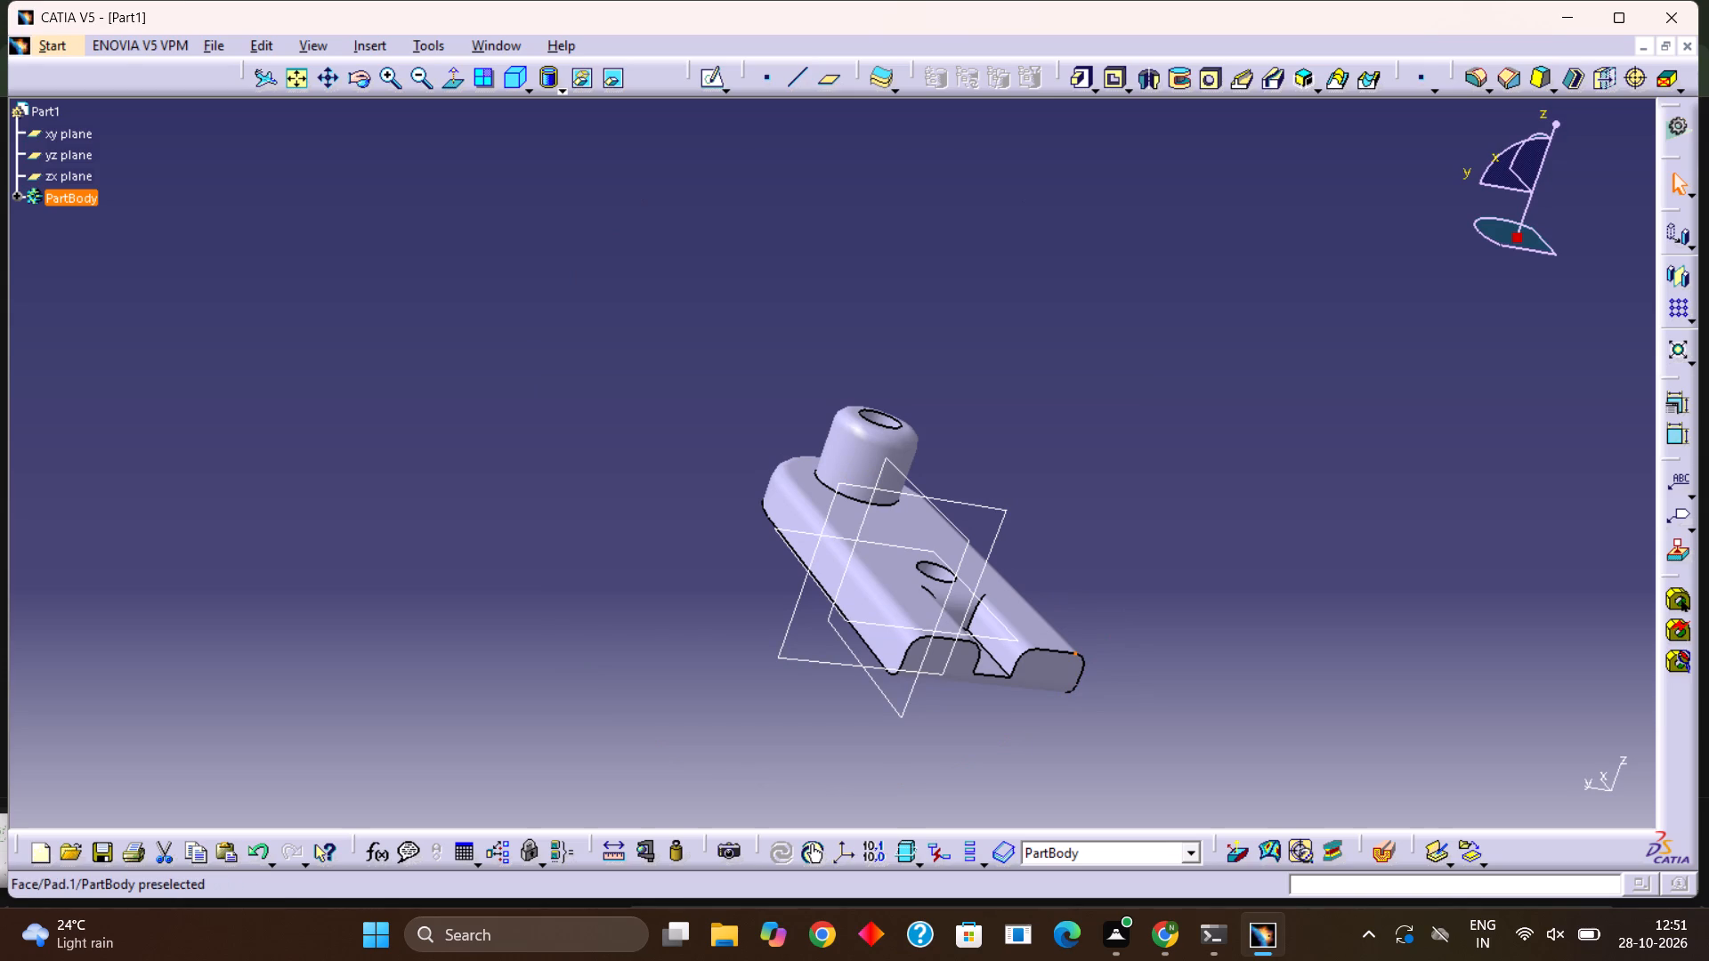
Undo all the edge fillets on the plate, boss and slot, back to the sharp-edged part.
{"action": "key", "text": "ctrl+z"}
{"action": "key", "text": "ctrl+z"}
{"action": "key", "text": "ctrl+z"}
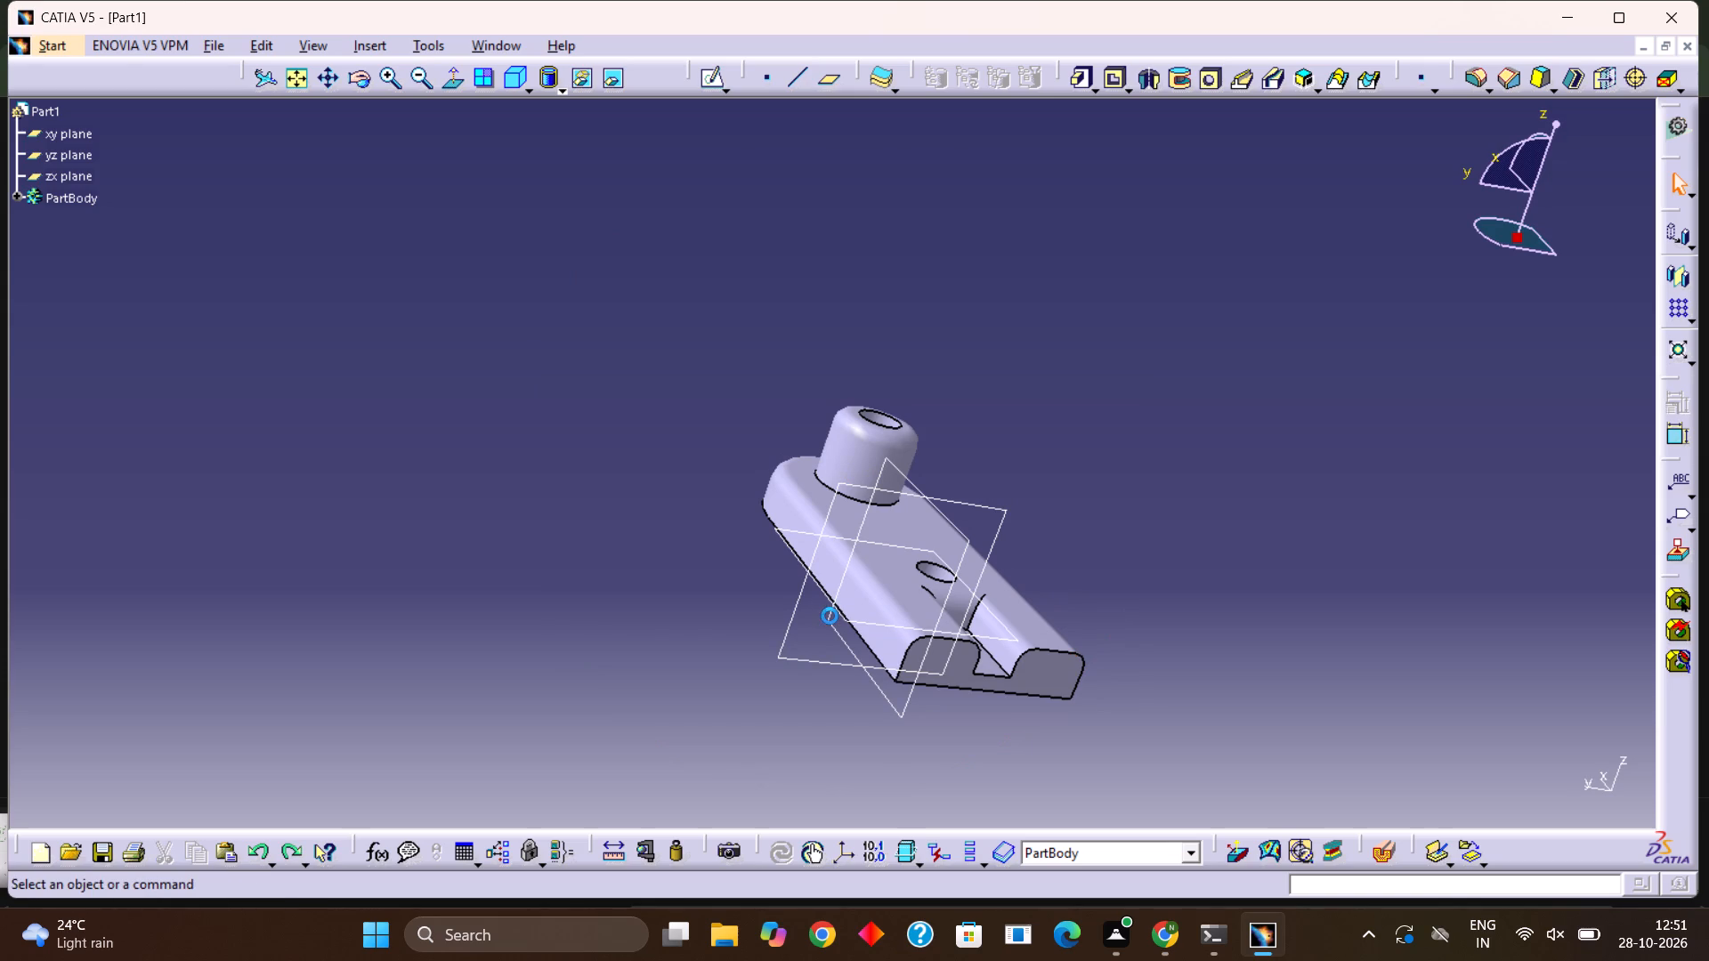
{"action": "key", "text": "ctrl+z"}
{"action": "key", "text": "ctrl+z"}
{"action": "key", "text": "ctrl+z"}
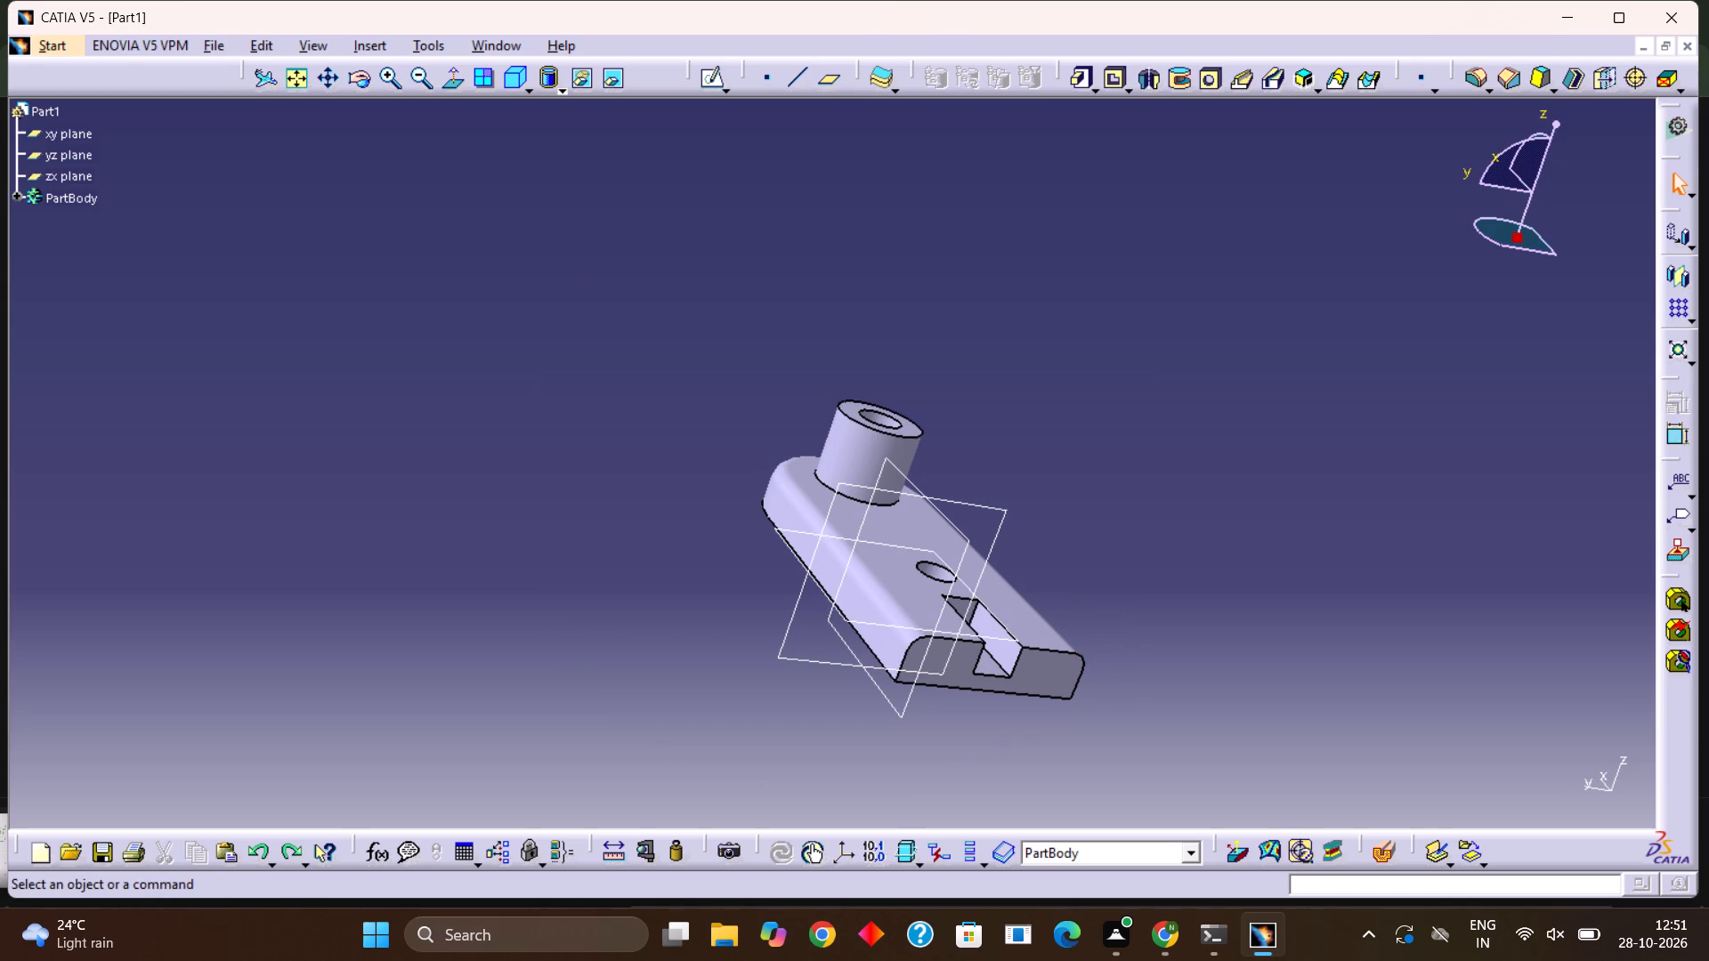
{"action": "key", "text": "ctrl+z"}
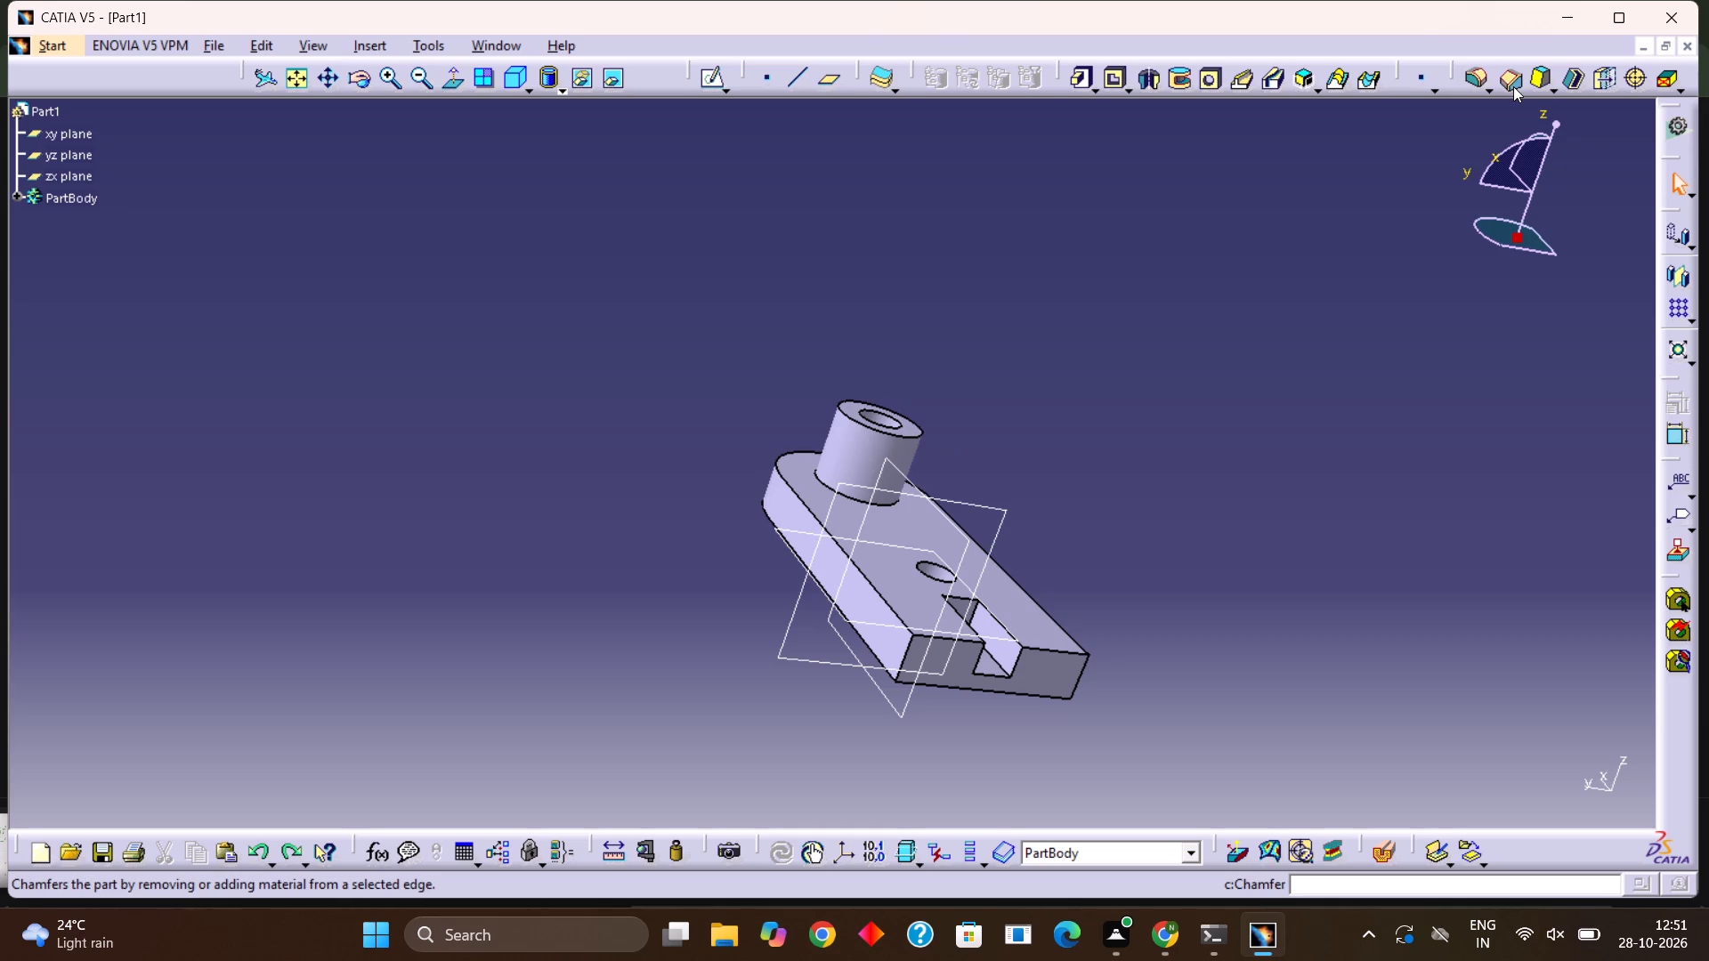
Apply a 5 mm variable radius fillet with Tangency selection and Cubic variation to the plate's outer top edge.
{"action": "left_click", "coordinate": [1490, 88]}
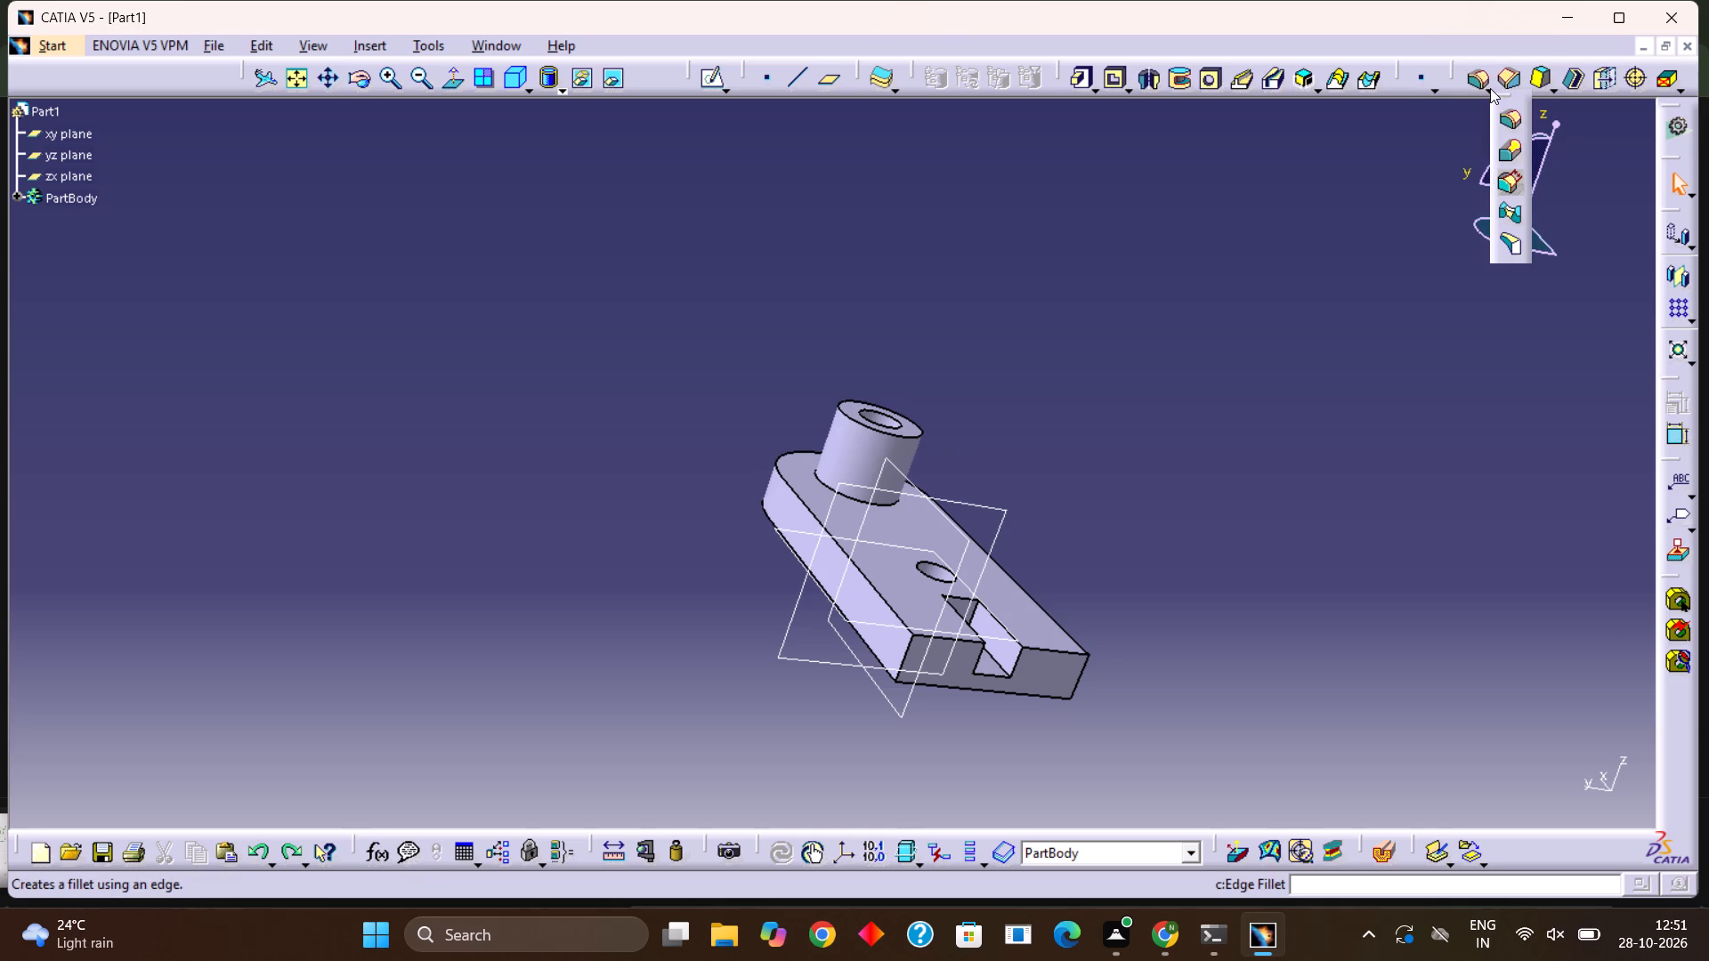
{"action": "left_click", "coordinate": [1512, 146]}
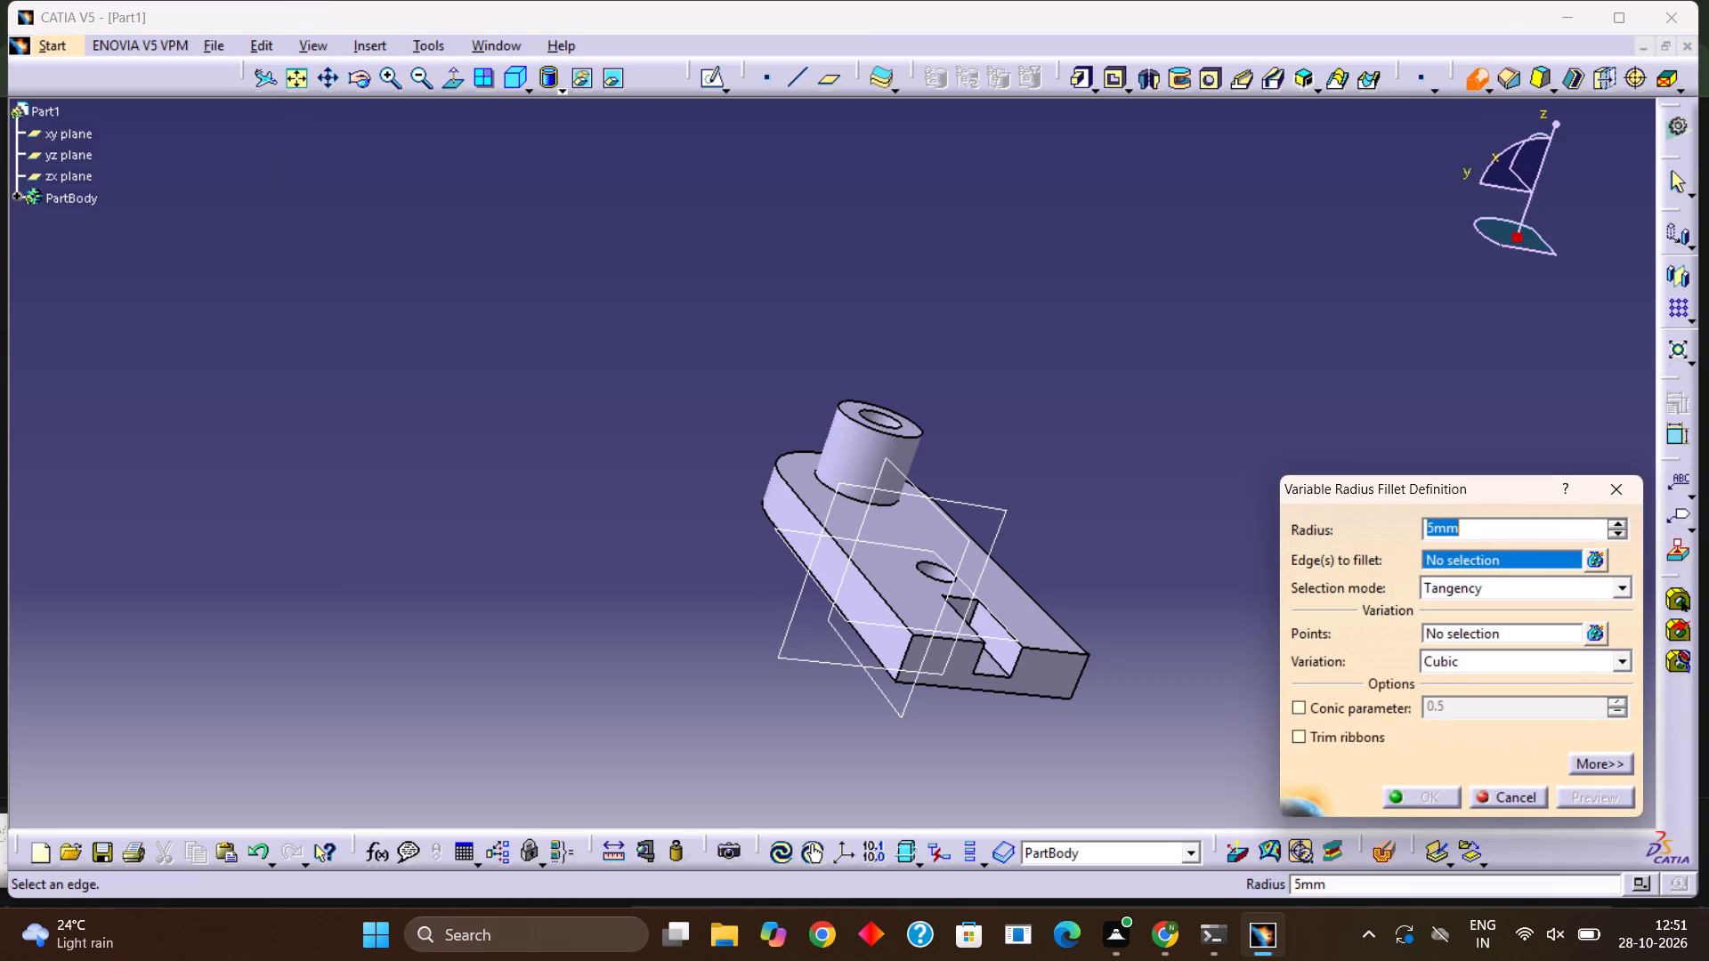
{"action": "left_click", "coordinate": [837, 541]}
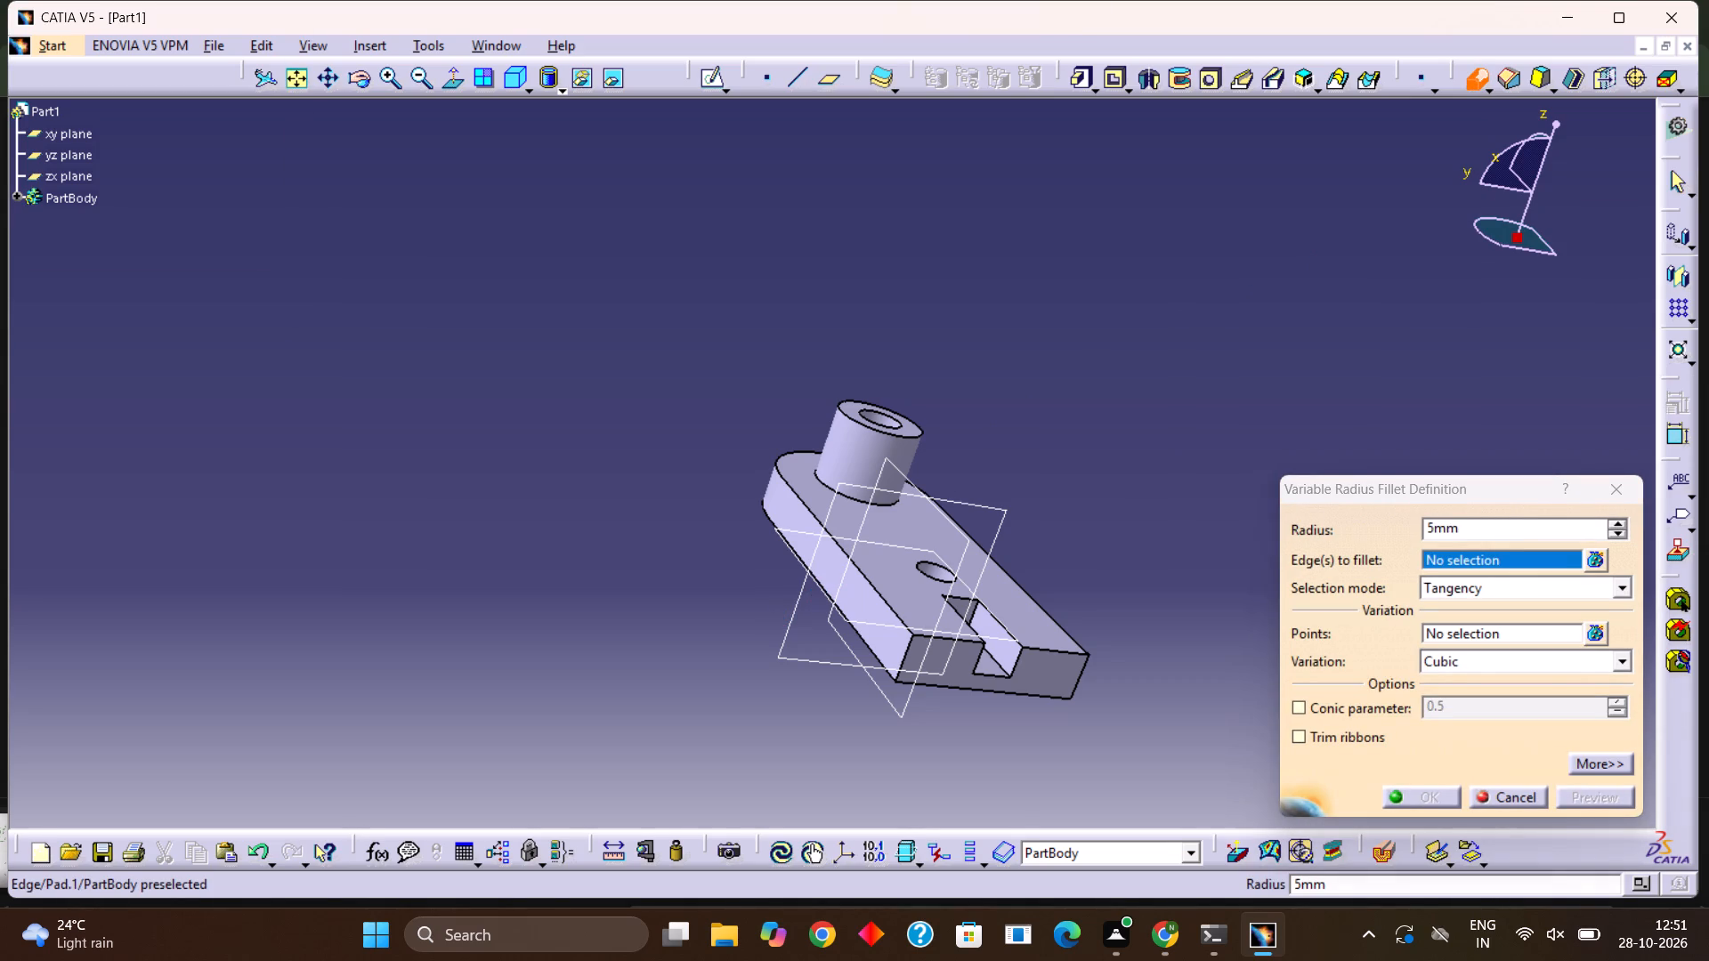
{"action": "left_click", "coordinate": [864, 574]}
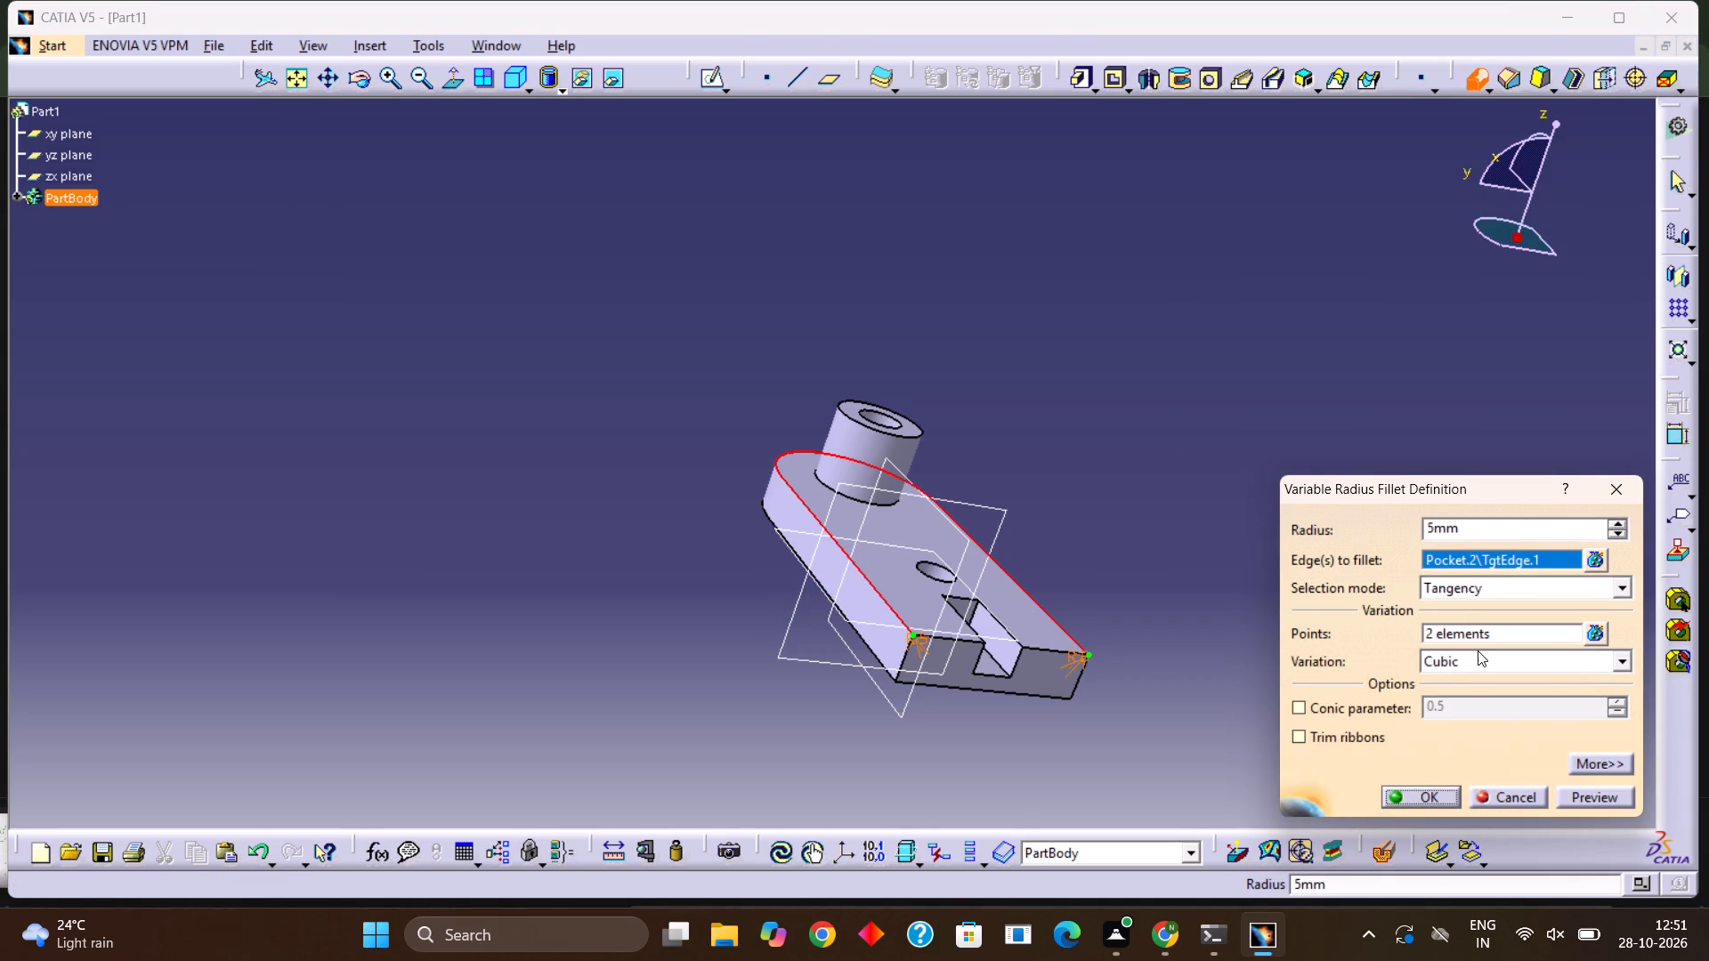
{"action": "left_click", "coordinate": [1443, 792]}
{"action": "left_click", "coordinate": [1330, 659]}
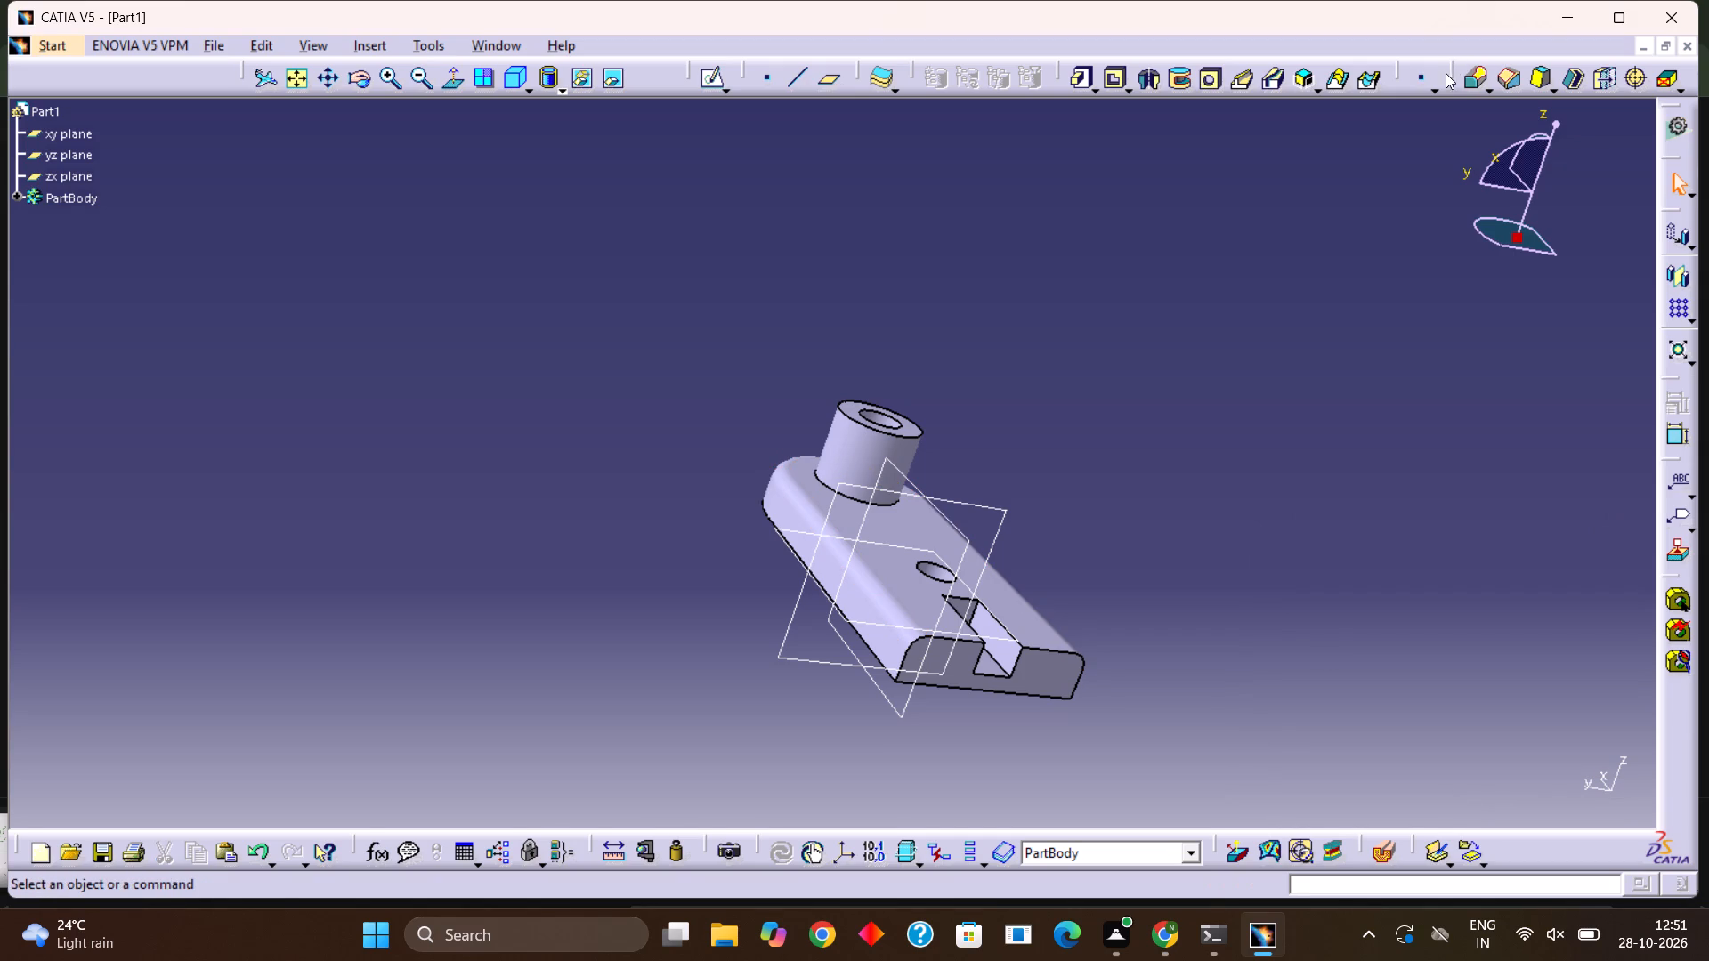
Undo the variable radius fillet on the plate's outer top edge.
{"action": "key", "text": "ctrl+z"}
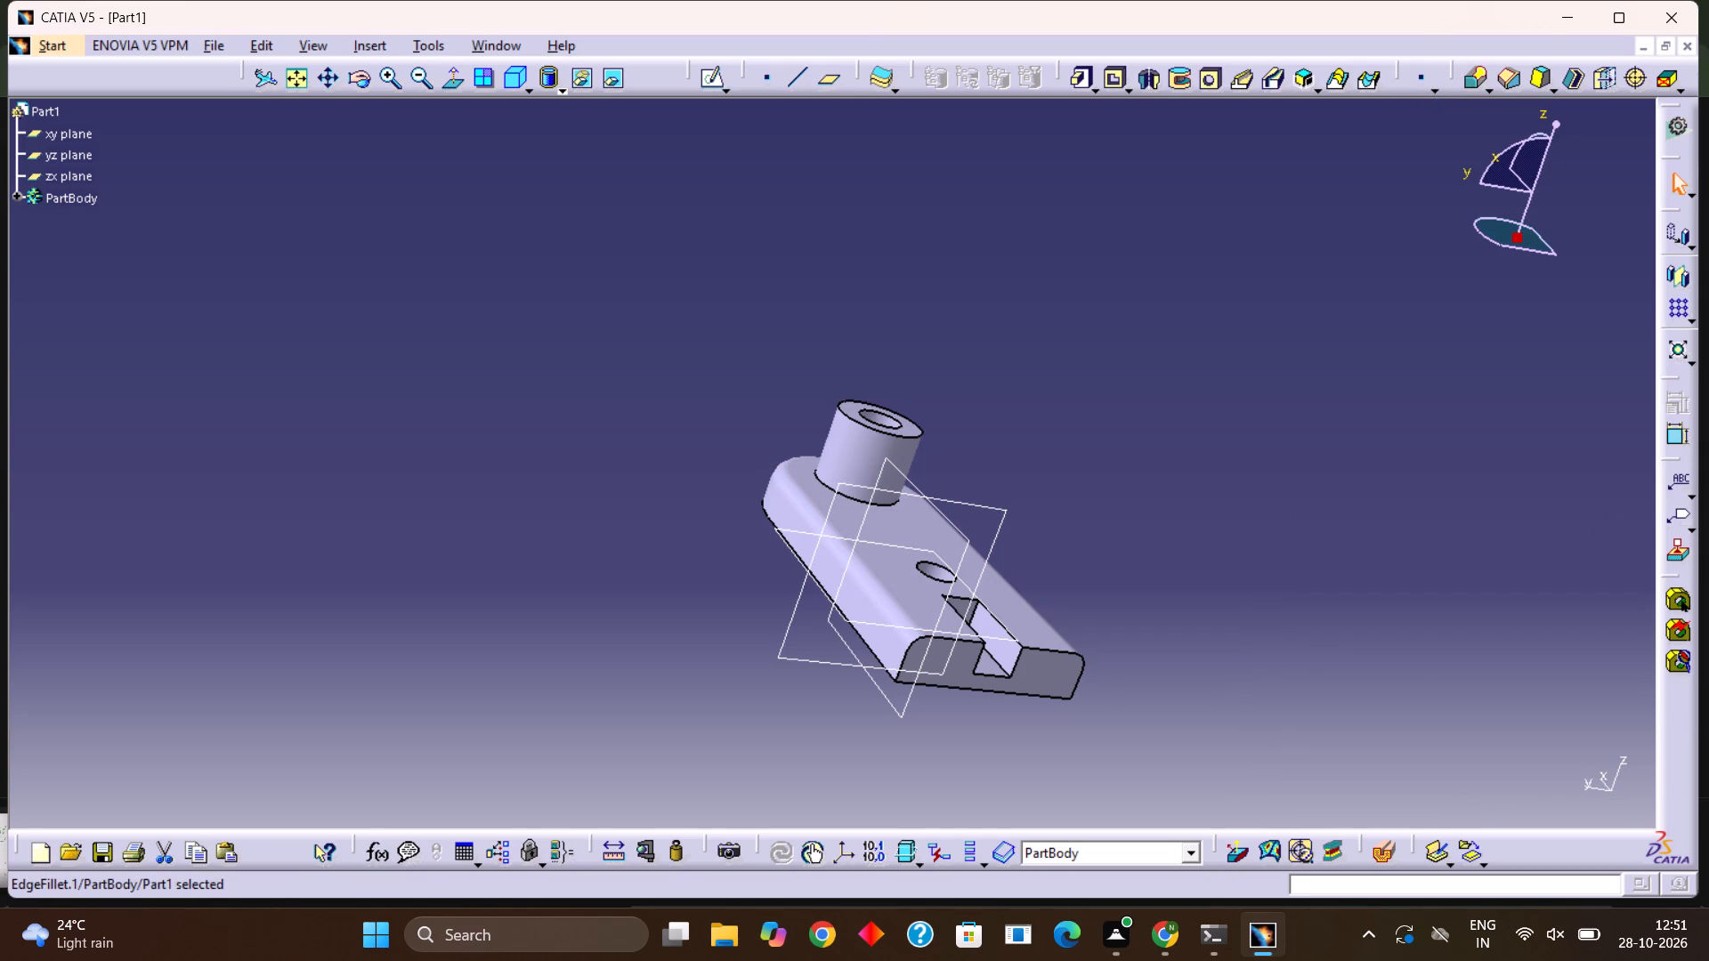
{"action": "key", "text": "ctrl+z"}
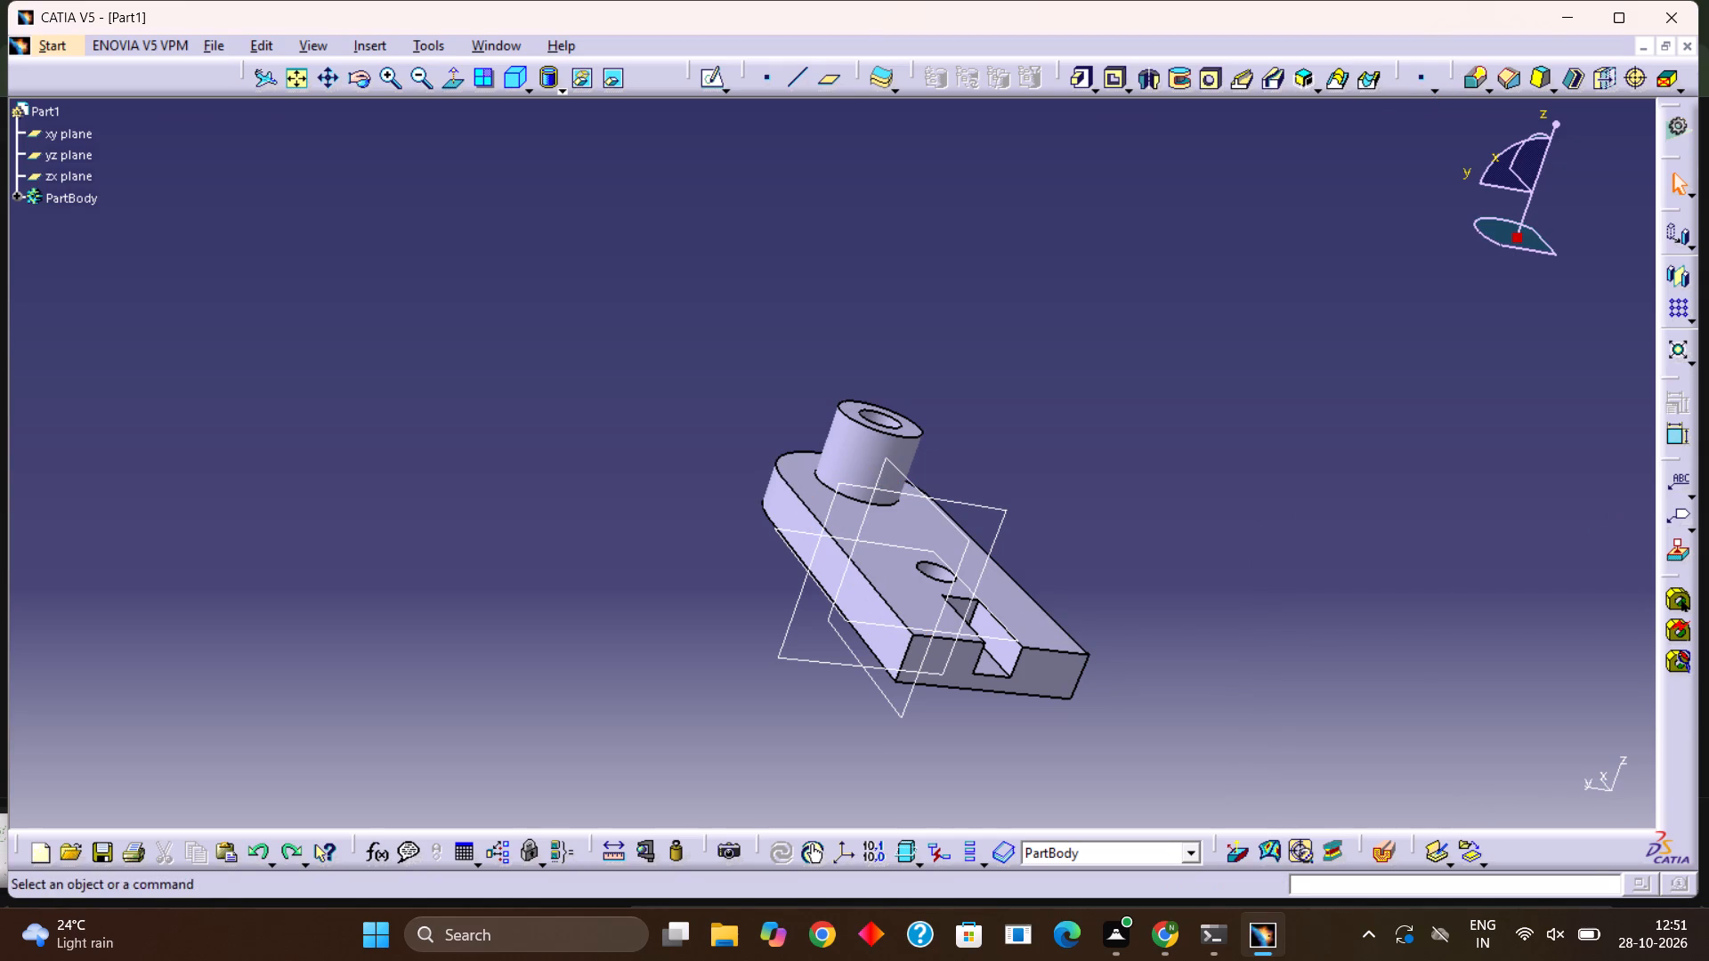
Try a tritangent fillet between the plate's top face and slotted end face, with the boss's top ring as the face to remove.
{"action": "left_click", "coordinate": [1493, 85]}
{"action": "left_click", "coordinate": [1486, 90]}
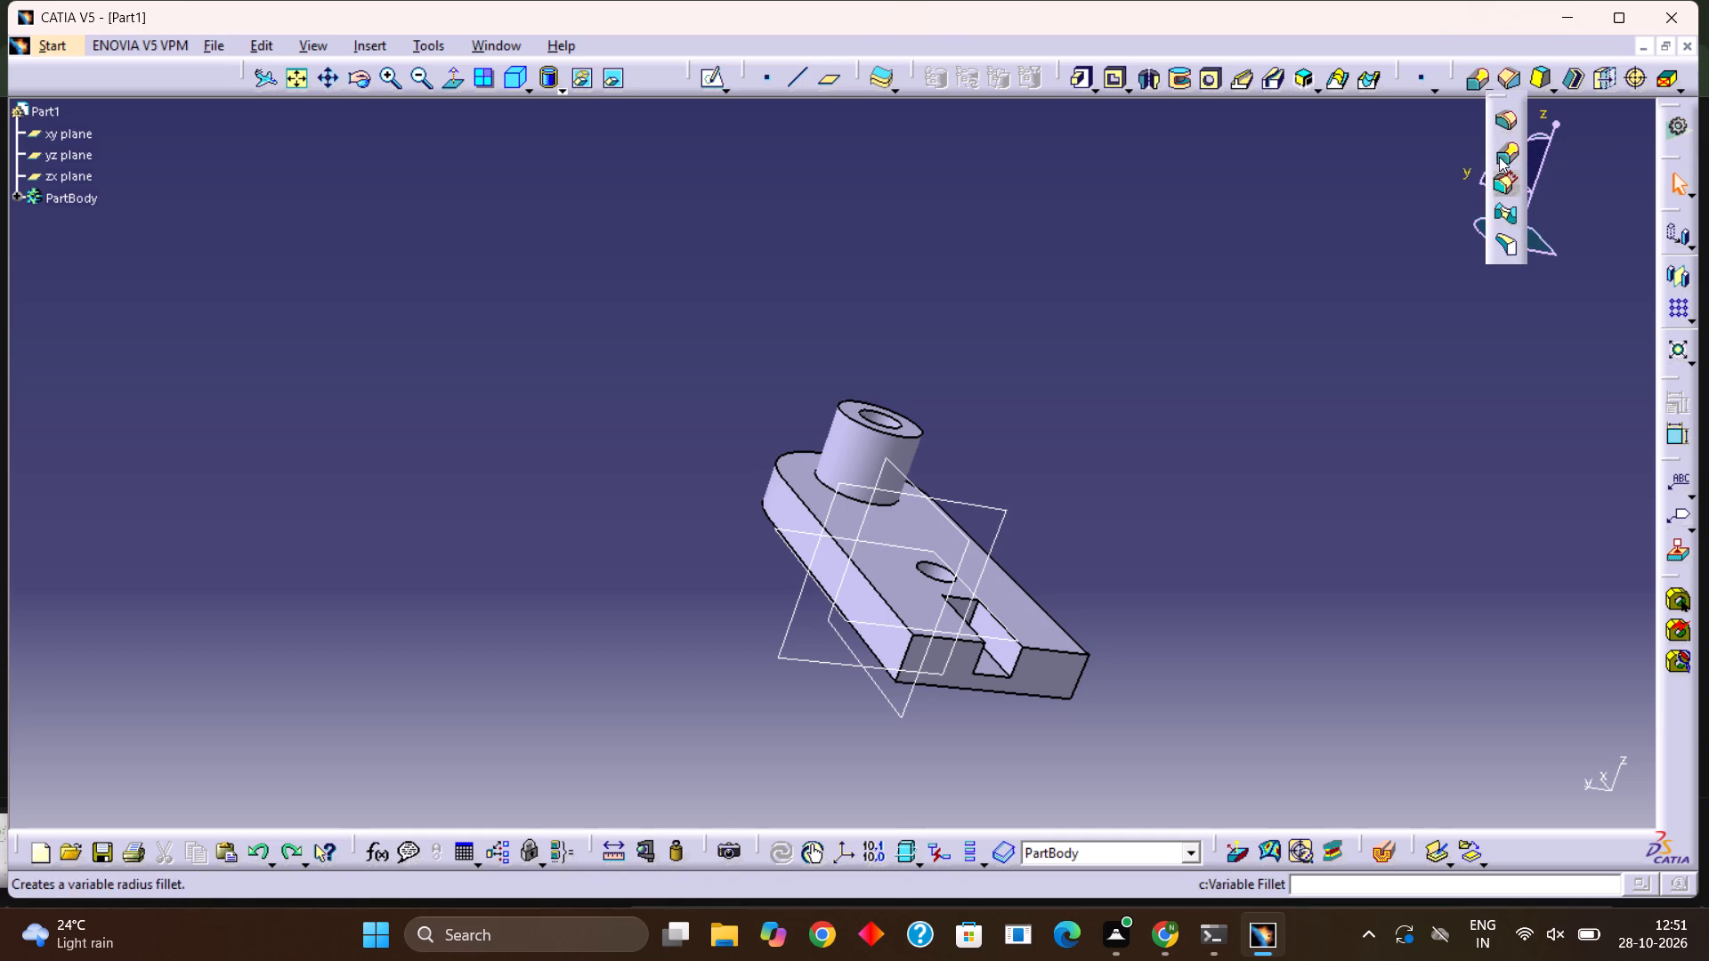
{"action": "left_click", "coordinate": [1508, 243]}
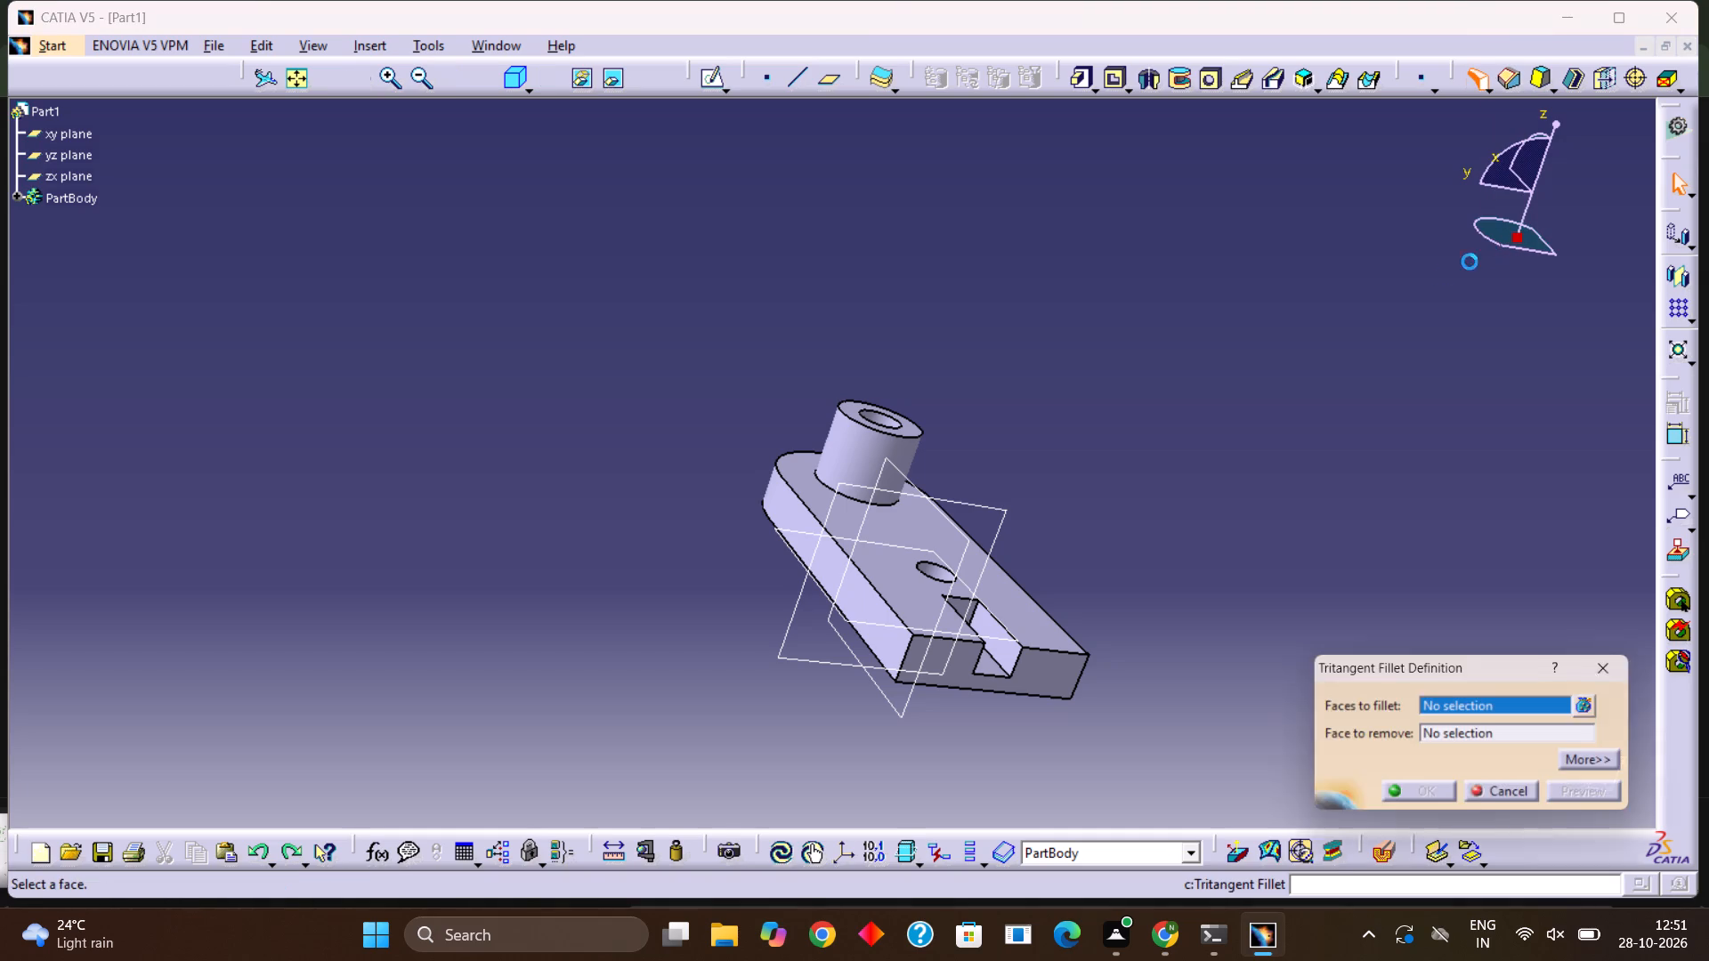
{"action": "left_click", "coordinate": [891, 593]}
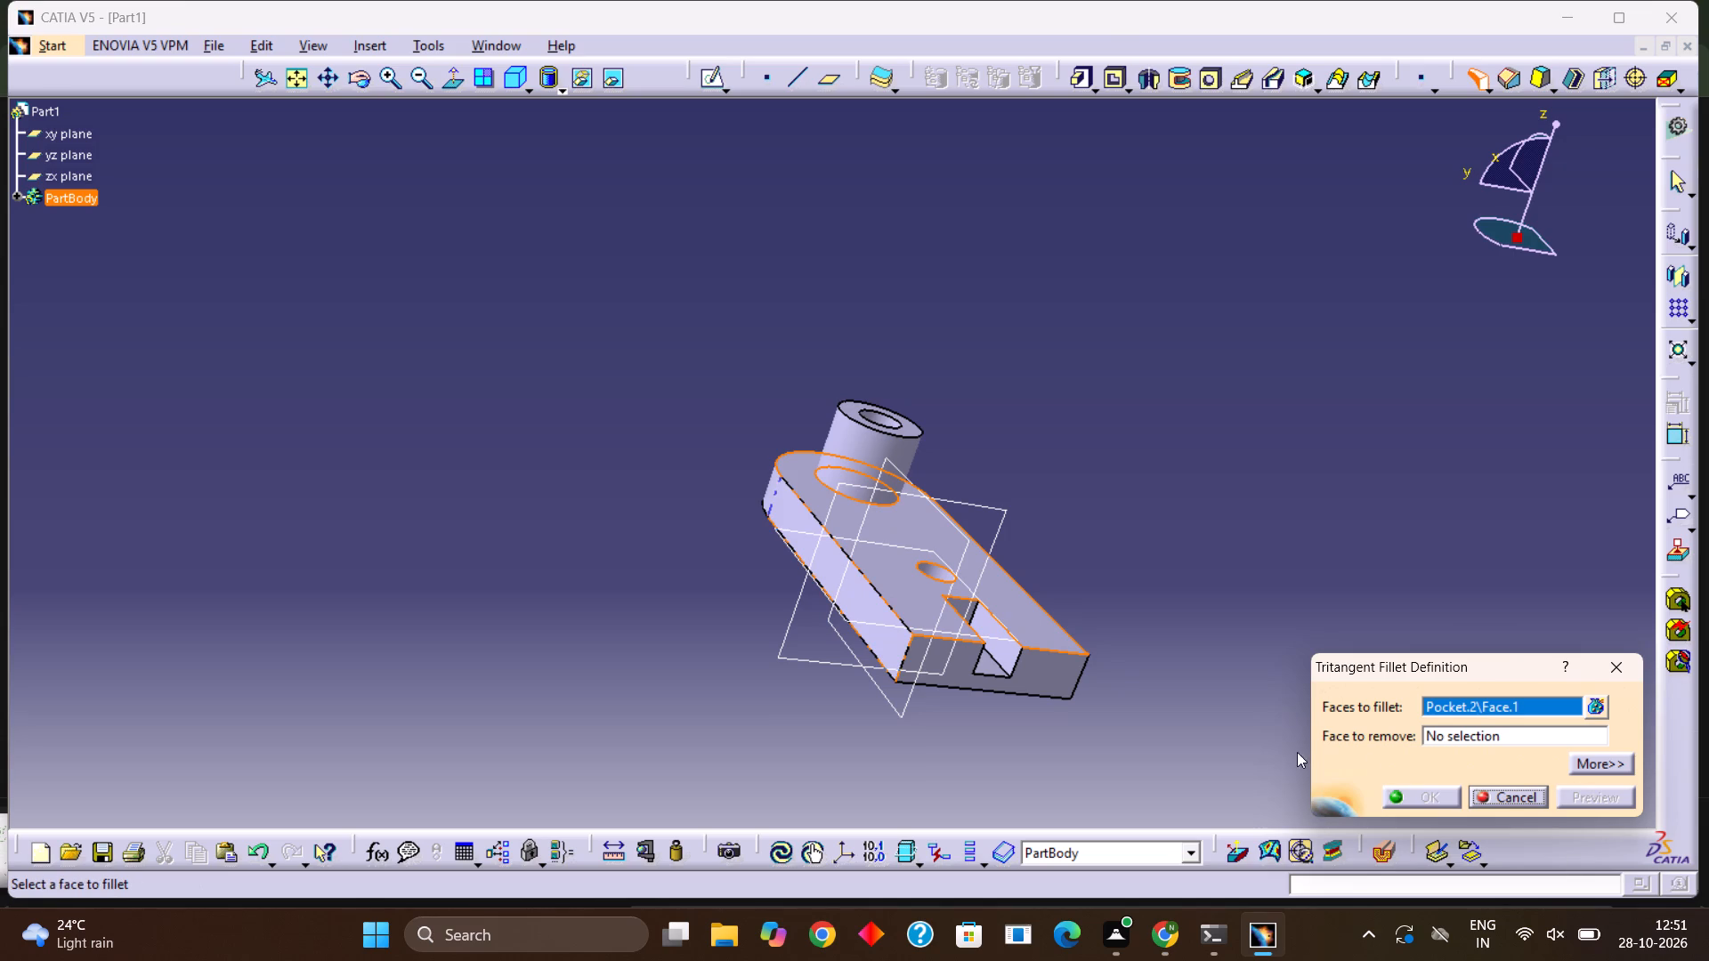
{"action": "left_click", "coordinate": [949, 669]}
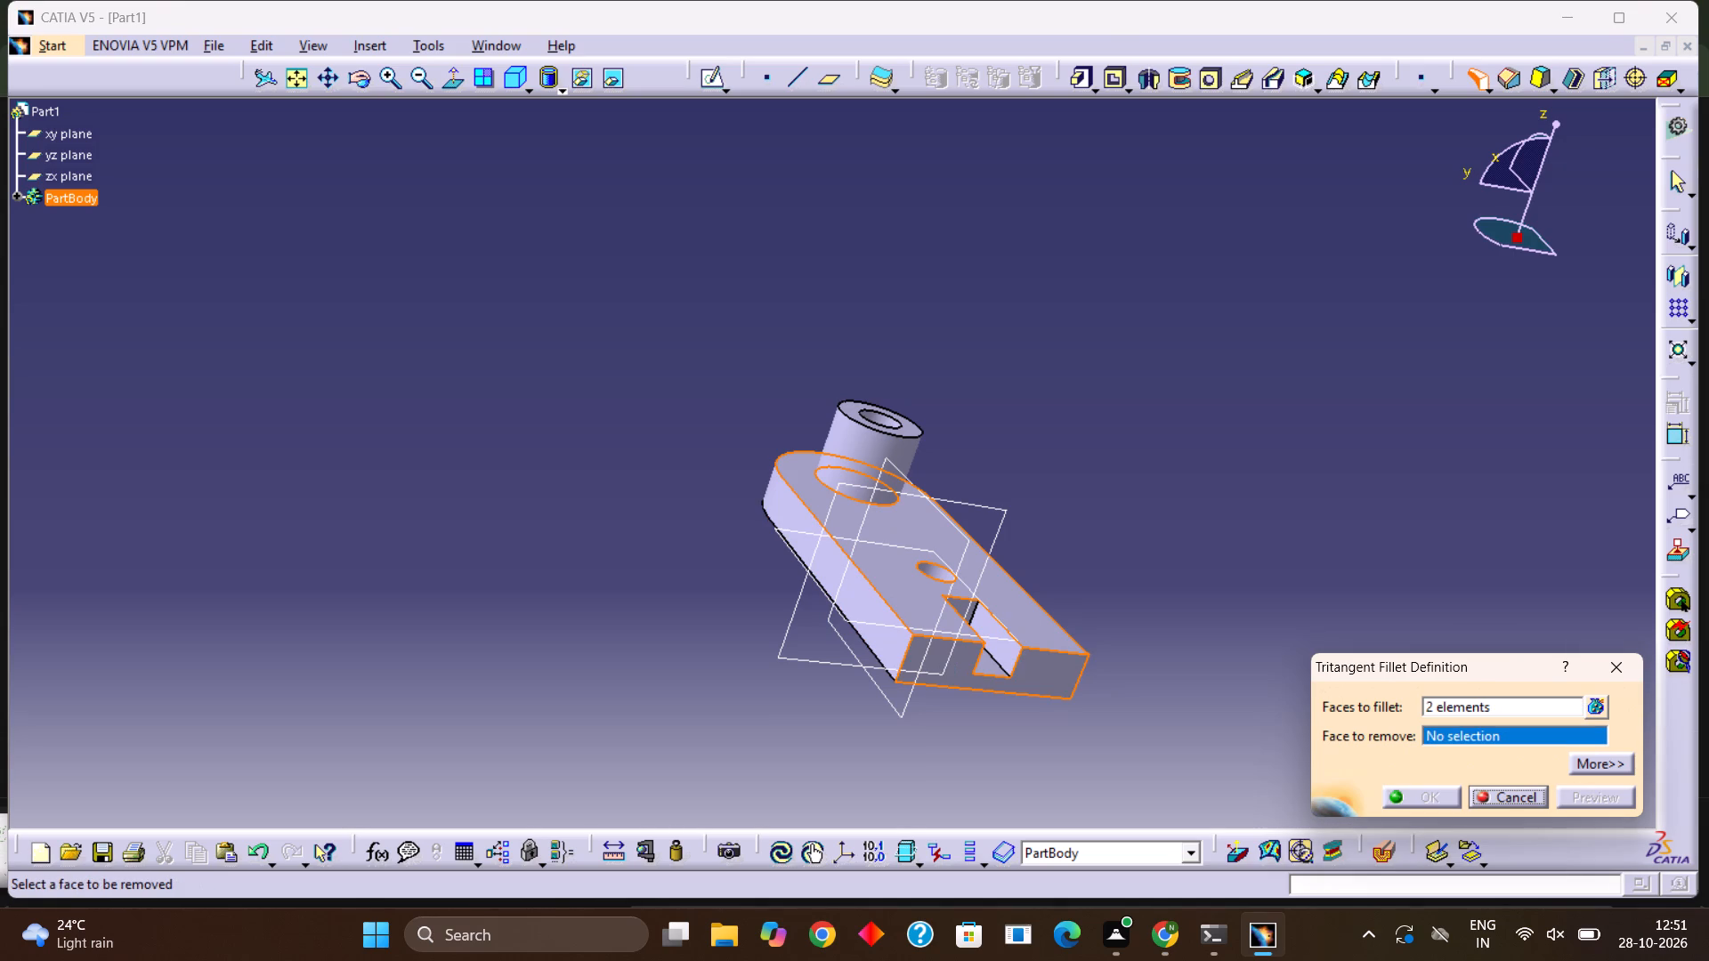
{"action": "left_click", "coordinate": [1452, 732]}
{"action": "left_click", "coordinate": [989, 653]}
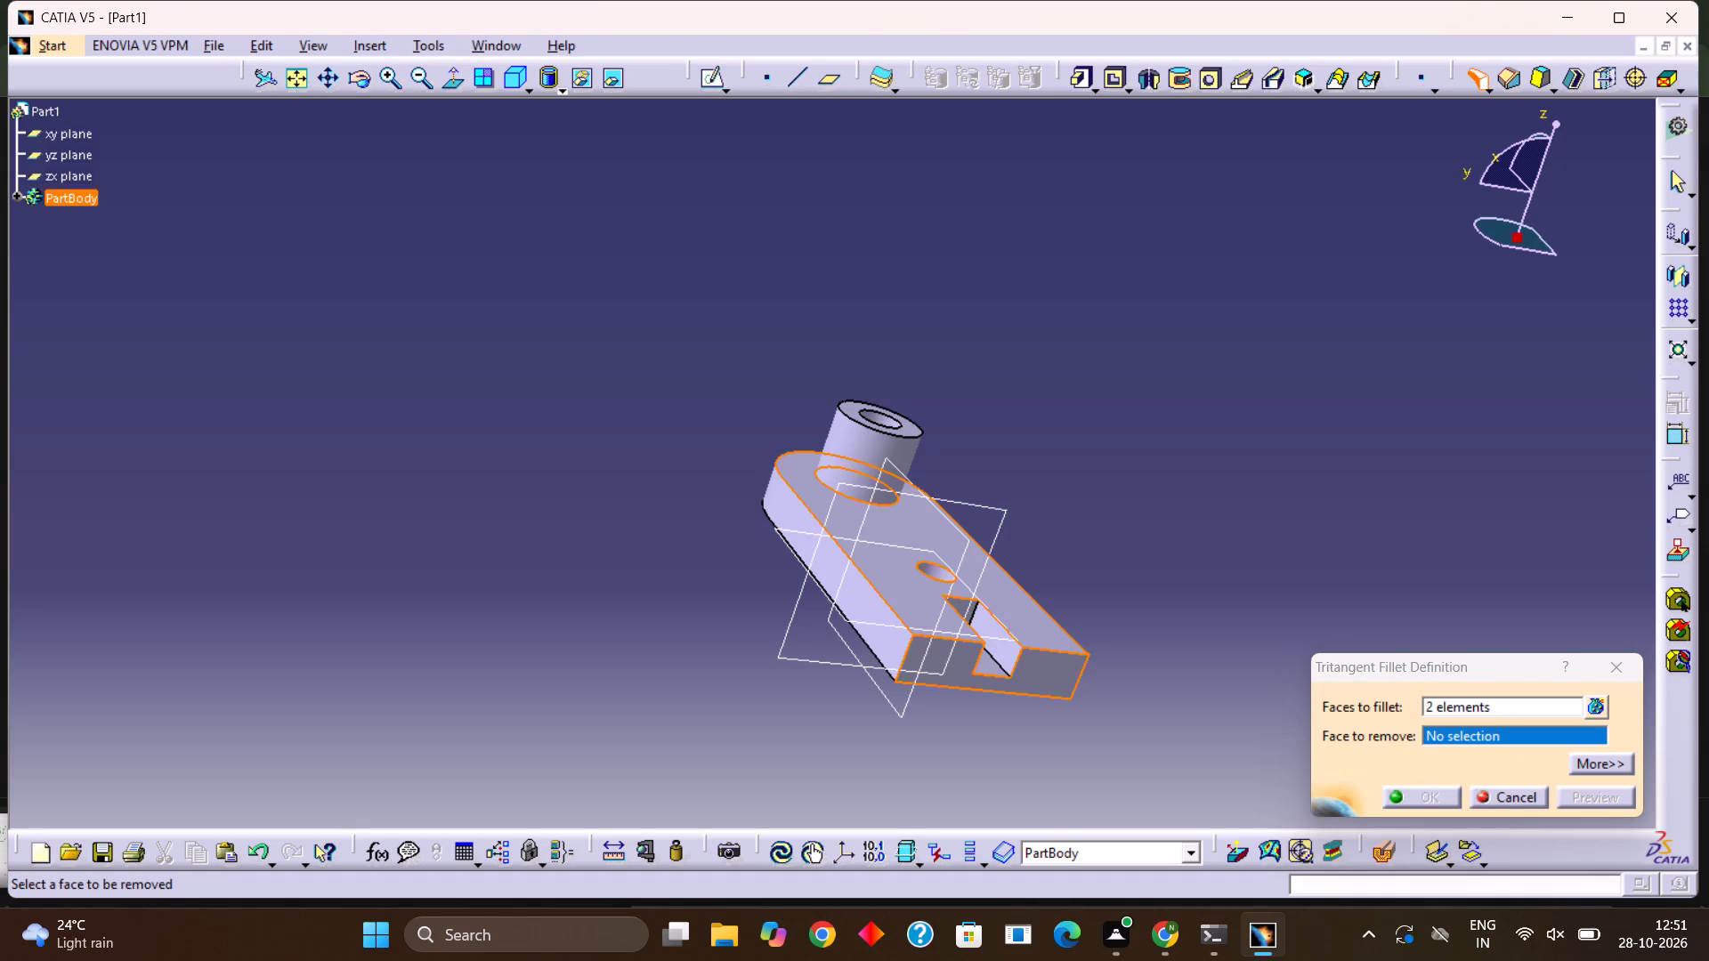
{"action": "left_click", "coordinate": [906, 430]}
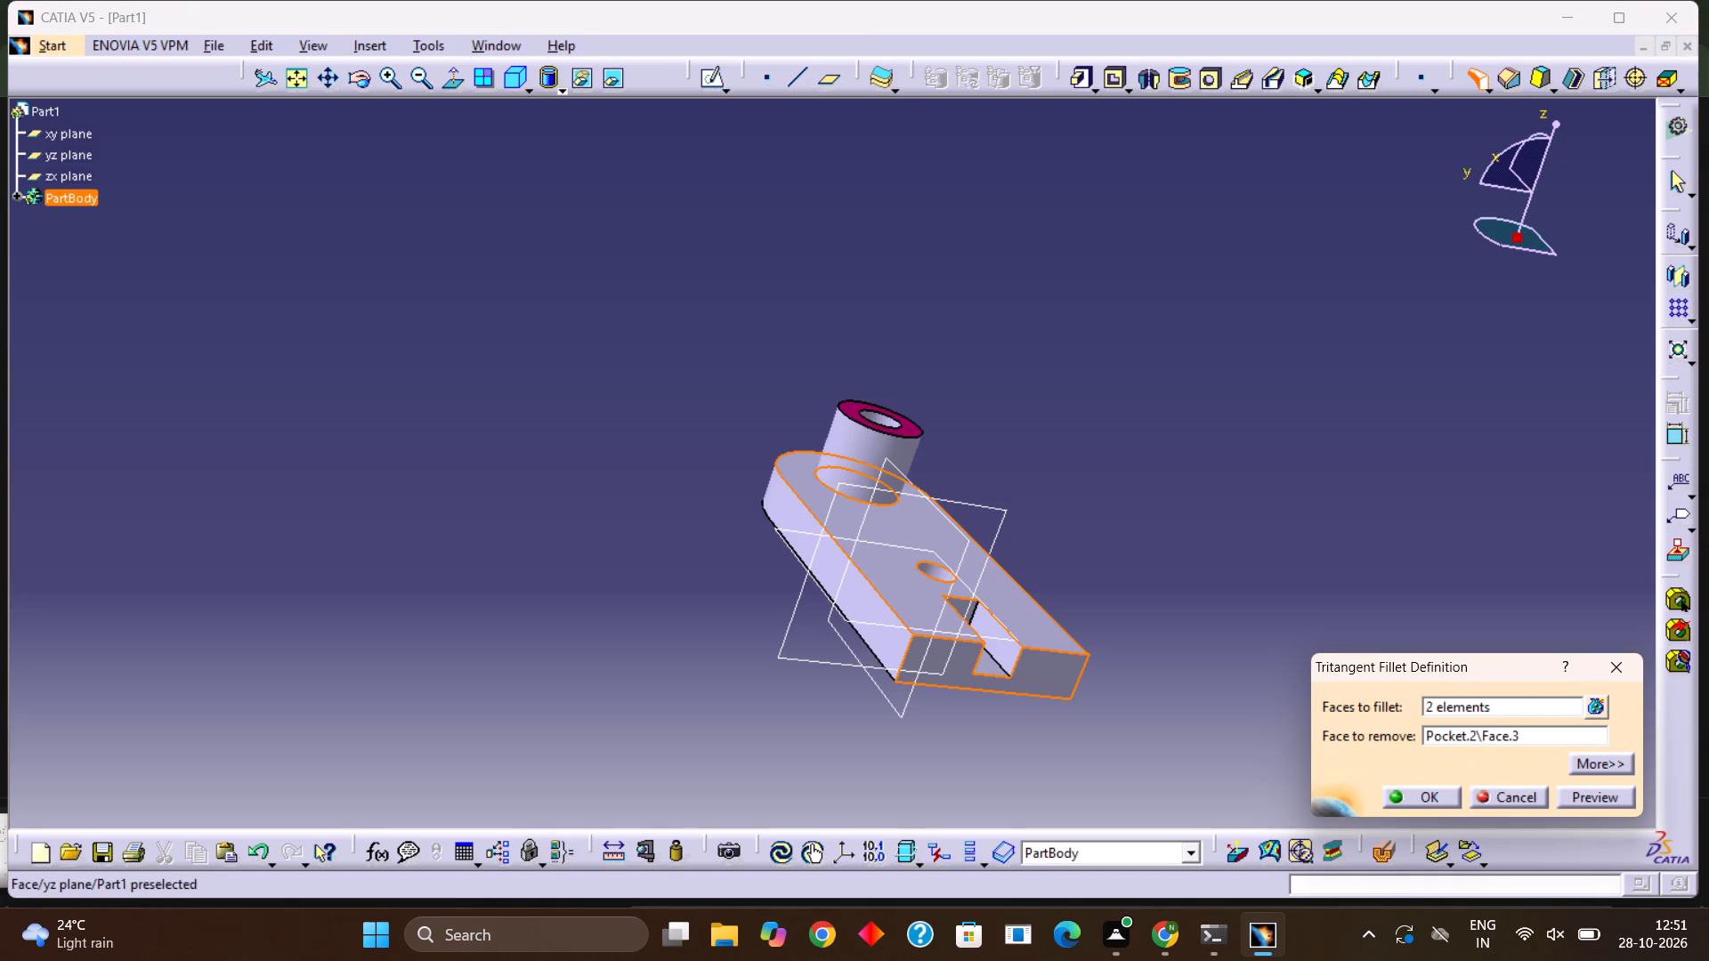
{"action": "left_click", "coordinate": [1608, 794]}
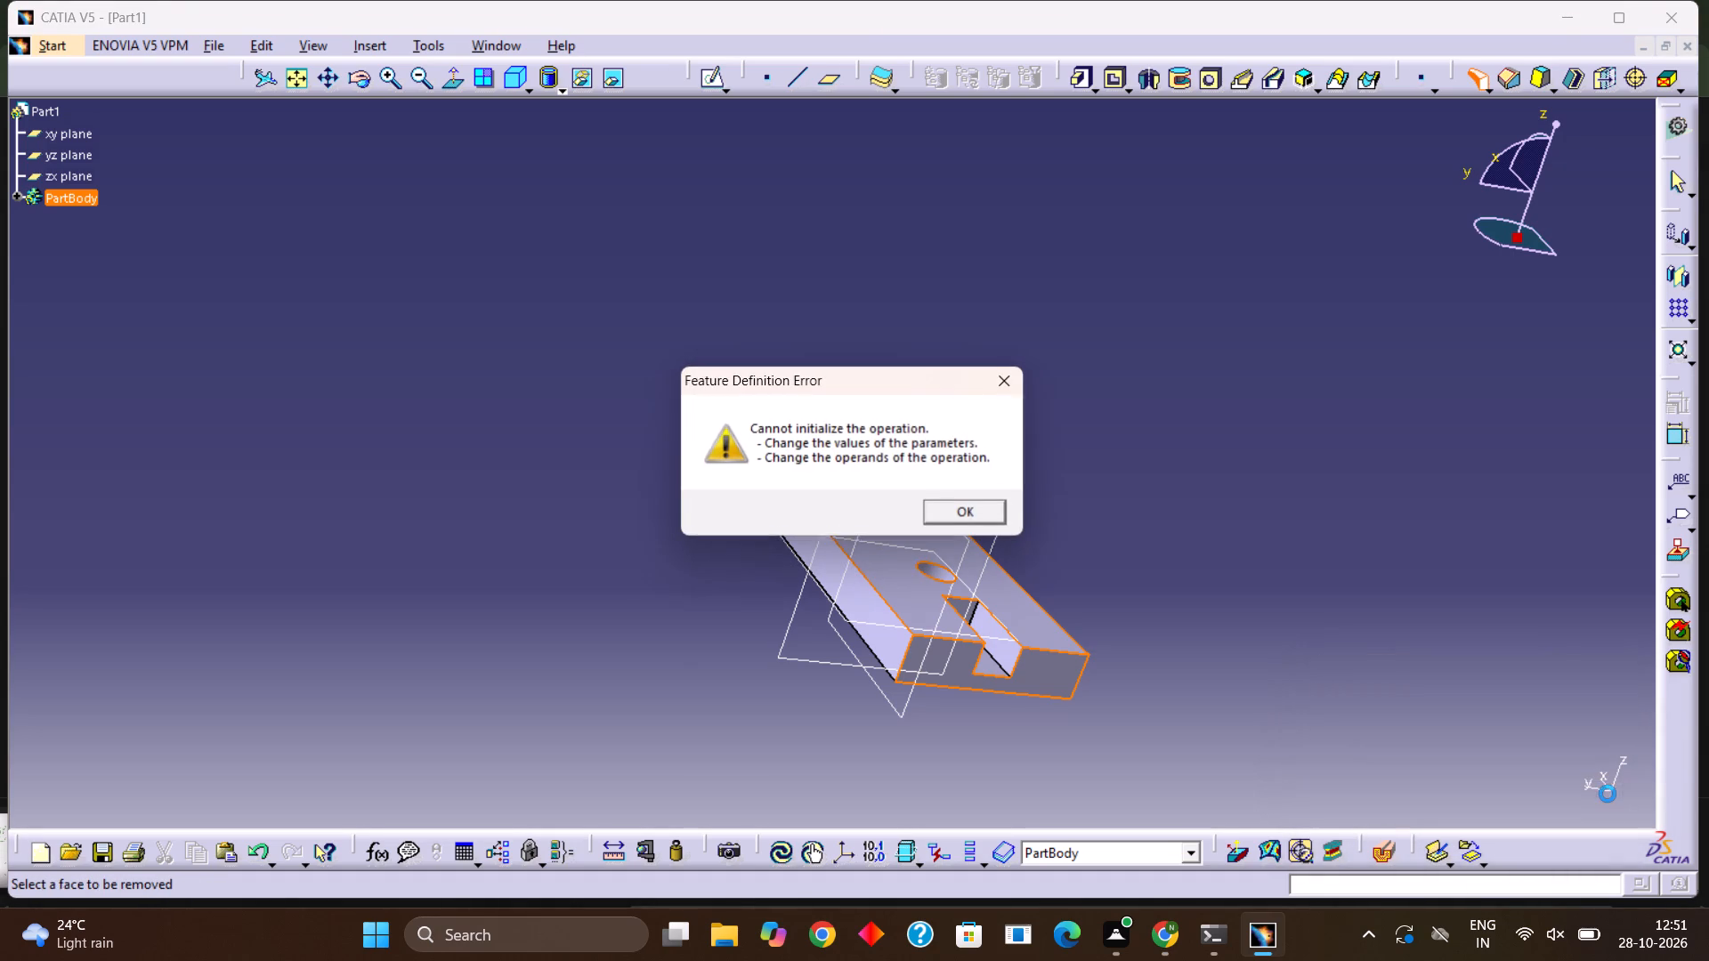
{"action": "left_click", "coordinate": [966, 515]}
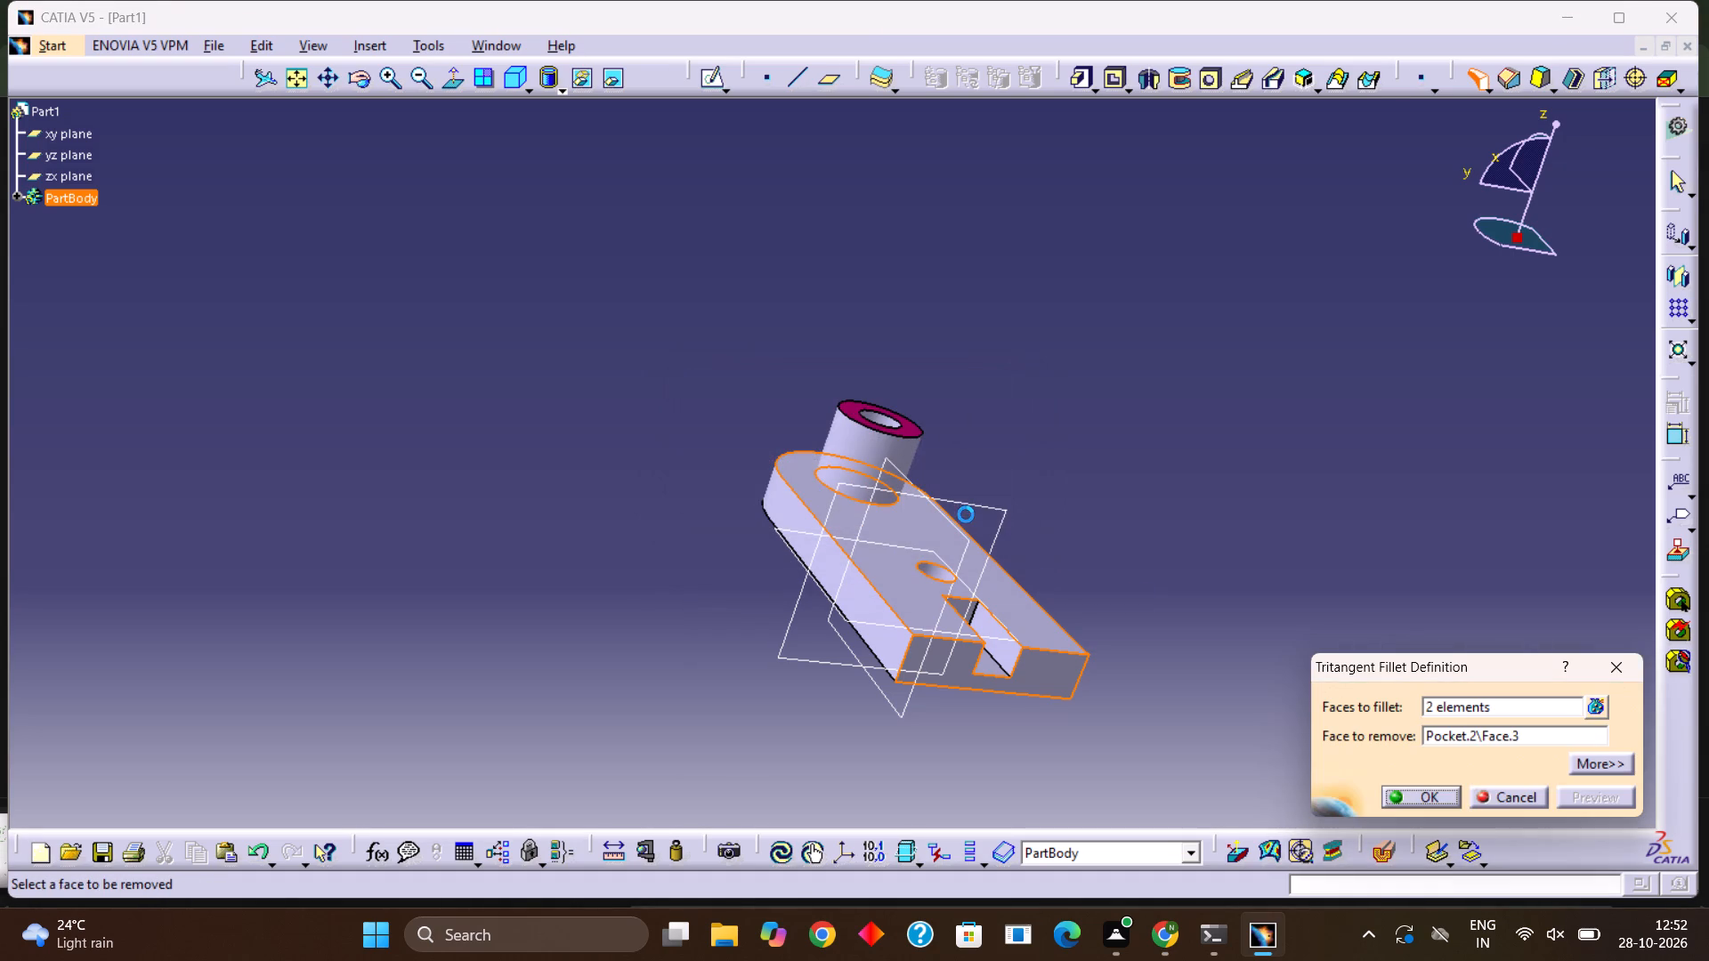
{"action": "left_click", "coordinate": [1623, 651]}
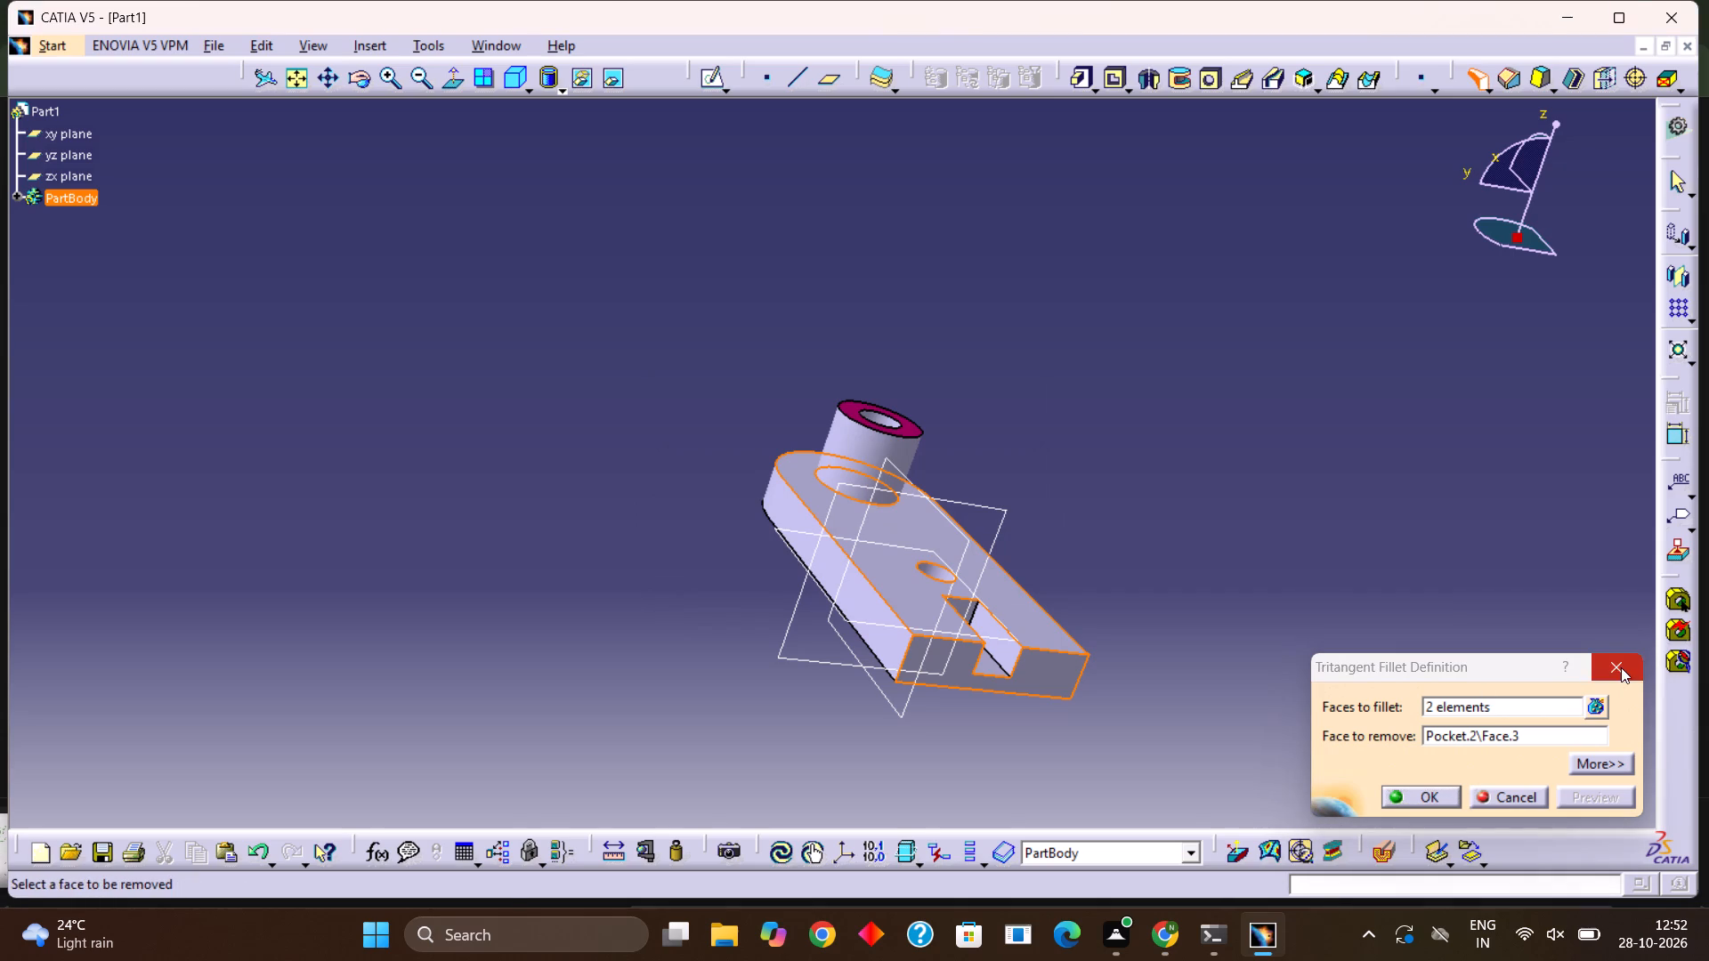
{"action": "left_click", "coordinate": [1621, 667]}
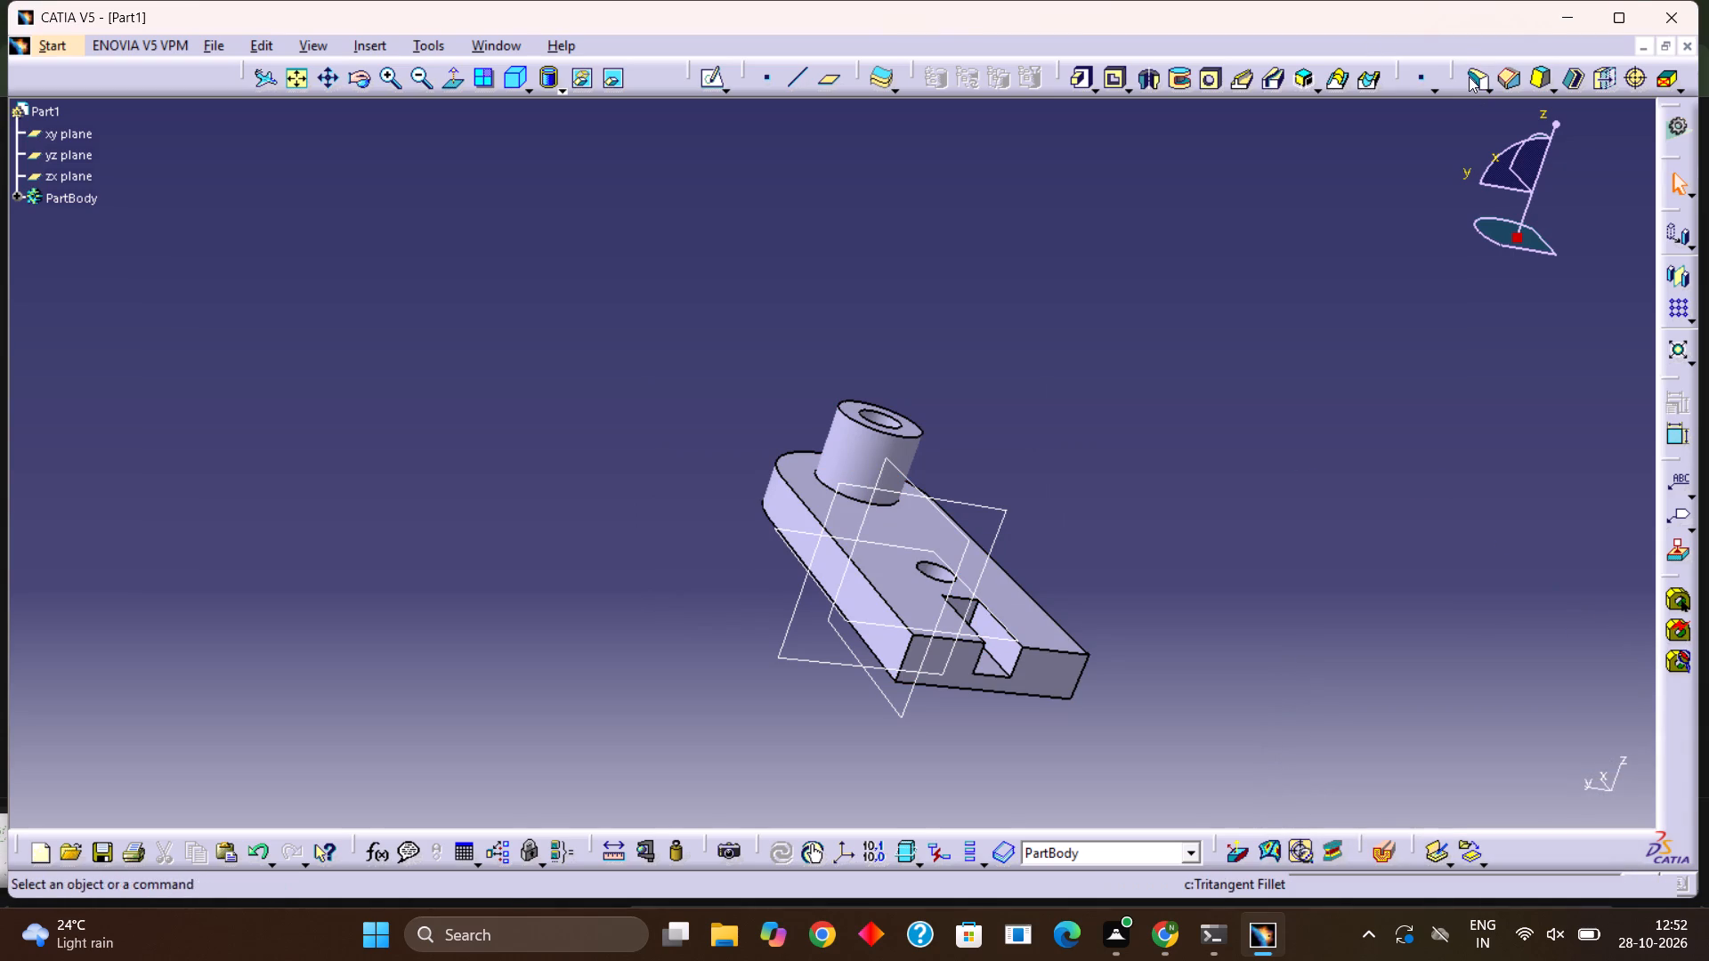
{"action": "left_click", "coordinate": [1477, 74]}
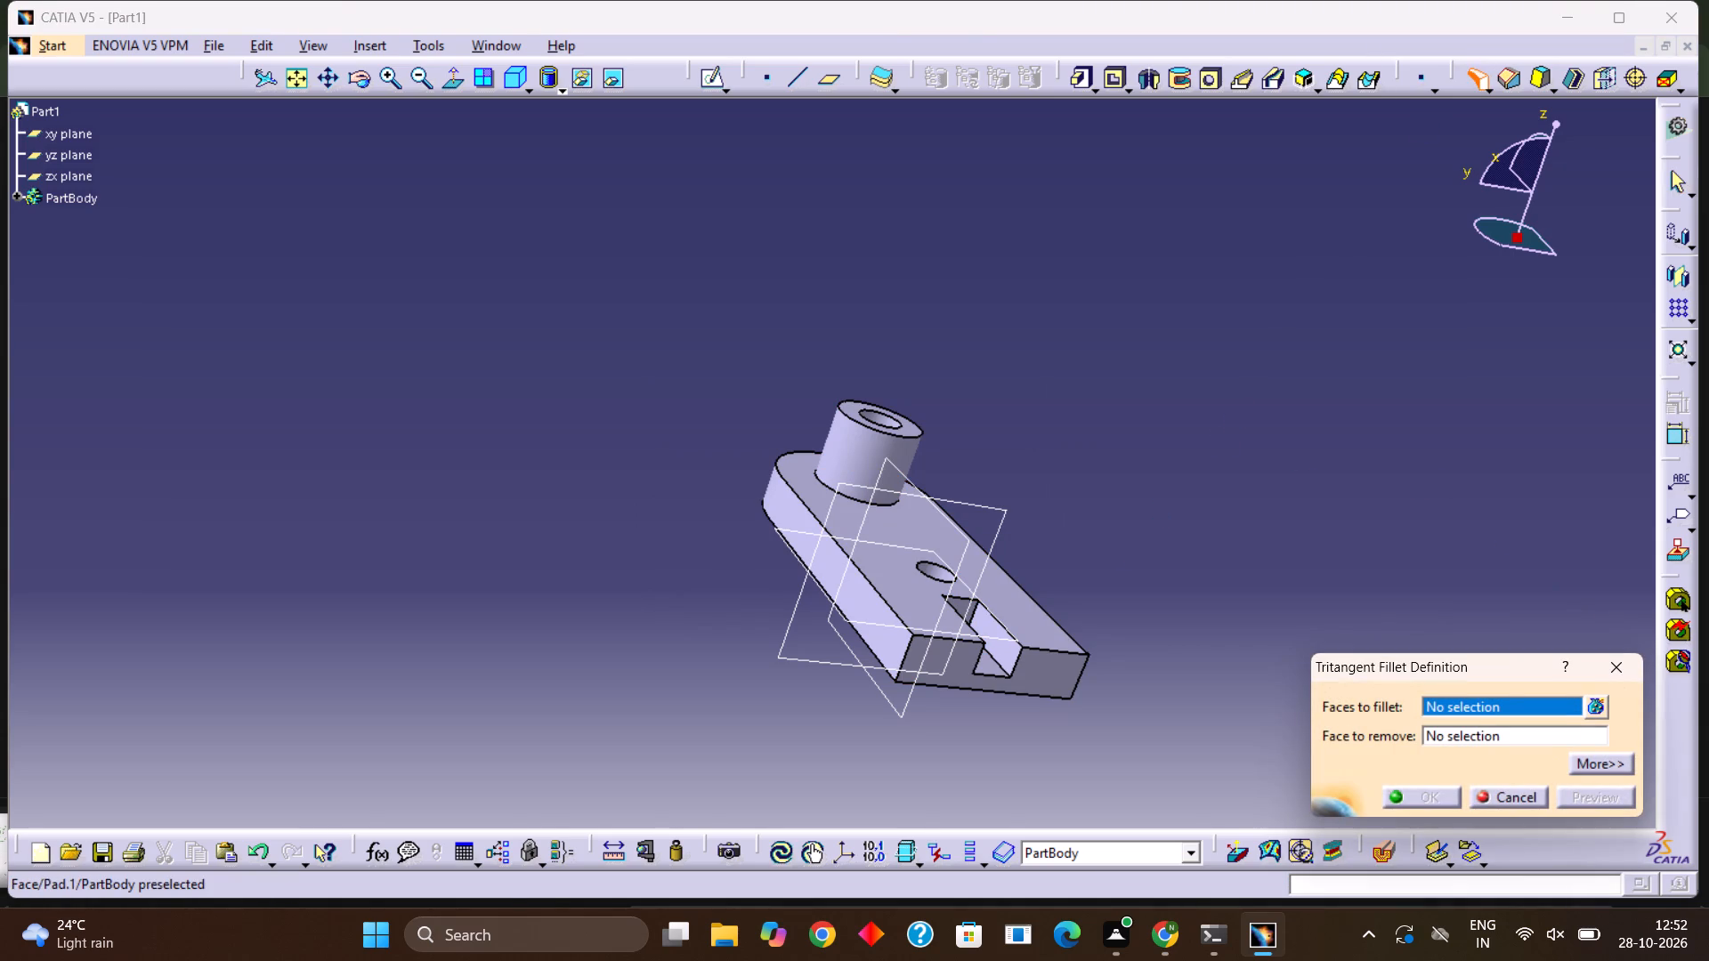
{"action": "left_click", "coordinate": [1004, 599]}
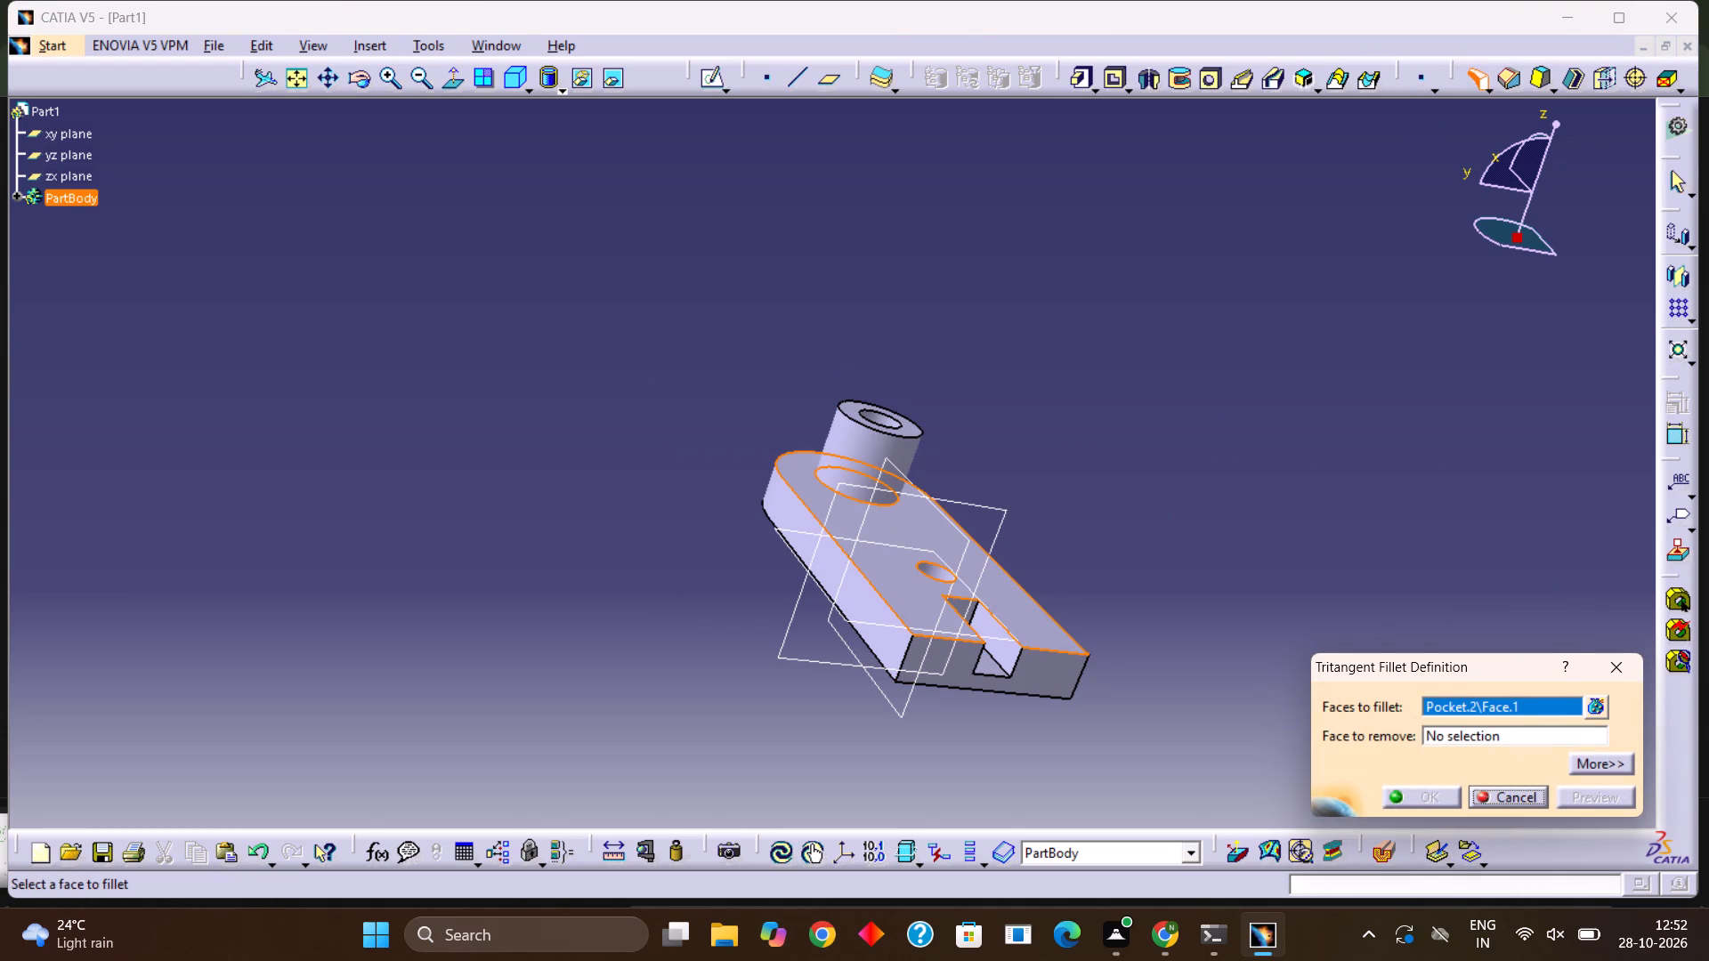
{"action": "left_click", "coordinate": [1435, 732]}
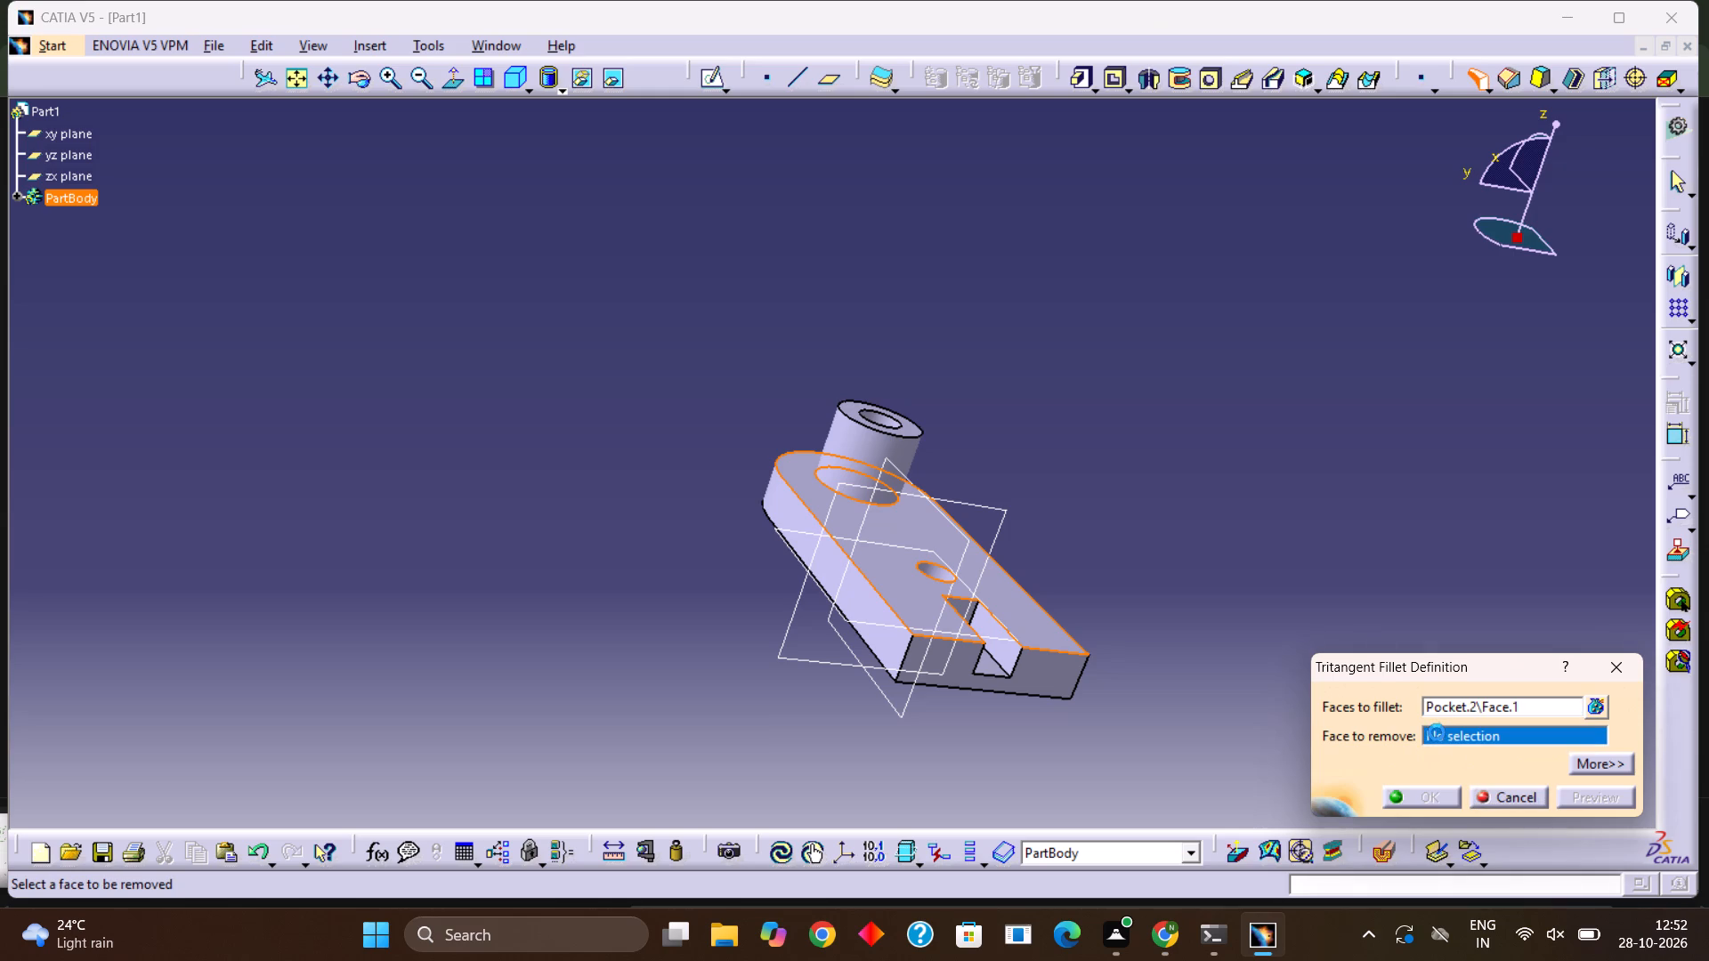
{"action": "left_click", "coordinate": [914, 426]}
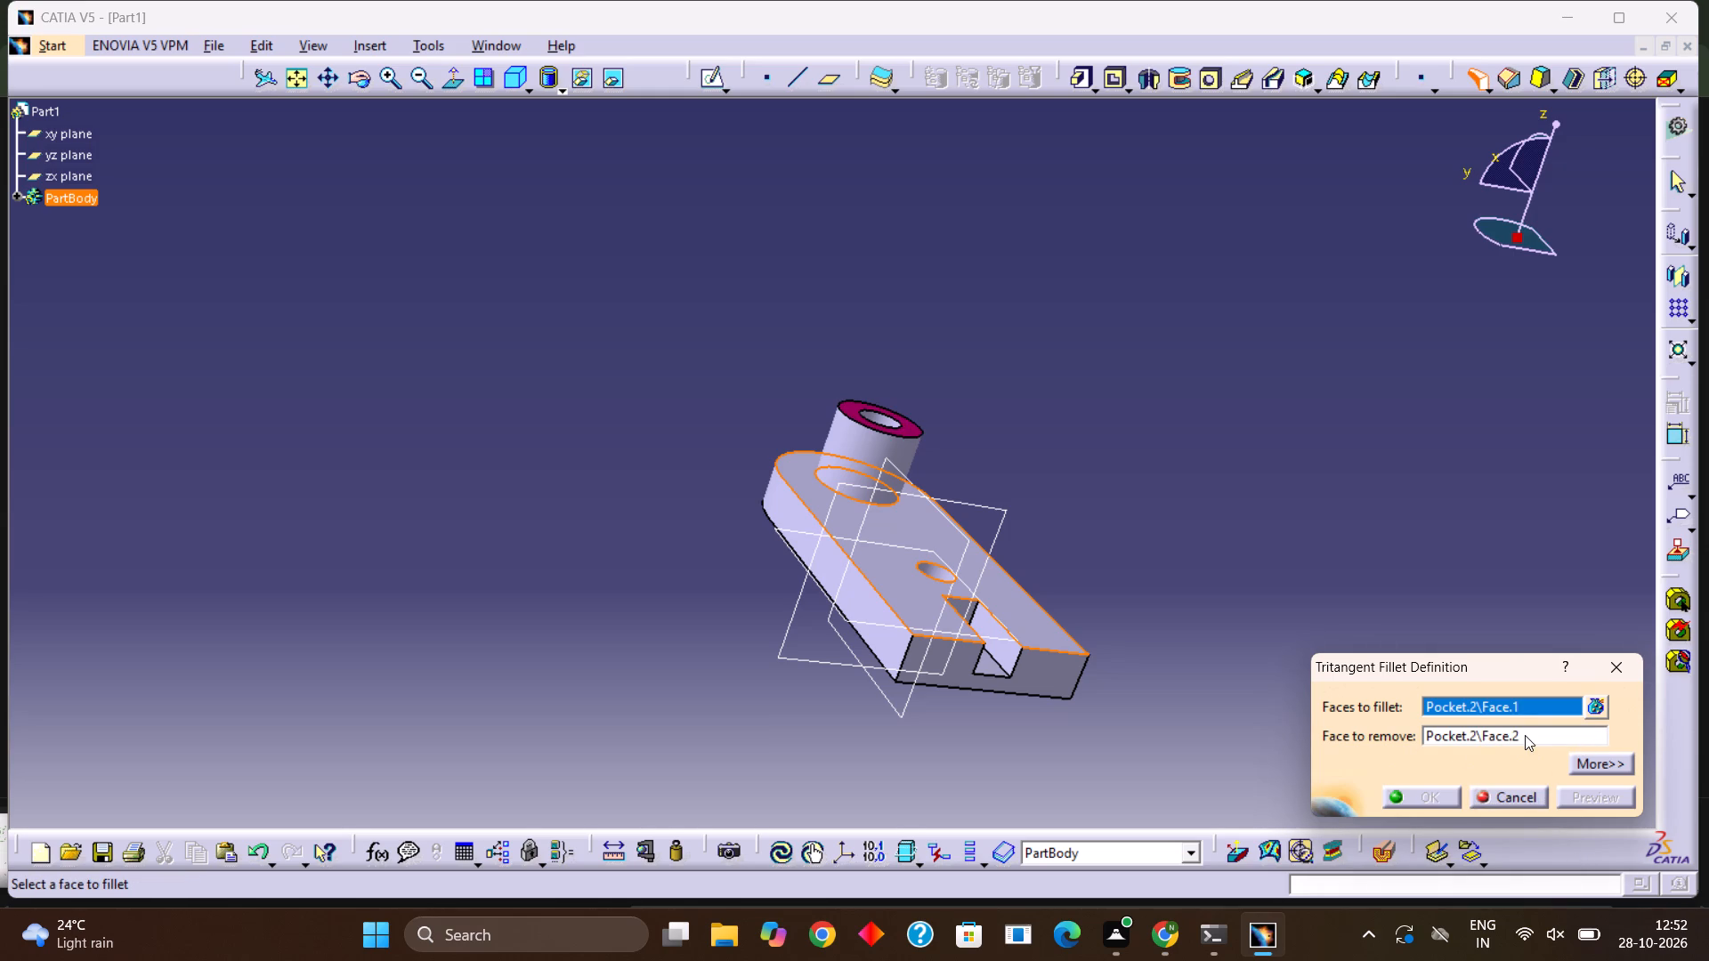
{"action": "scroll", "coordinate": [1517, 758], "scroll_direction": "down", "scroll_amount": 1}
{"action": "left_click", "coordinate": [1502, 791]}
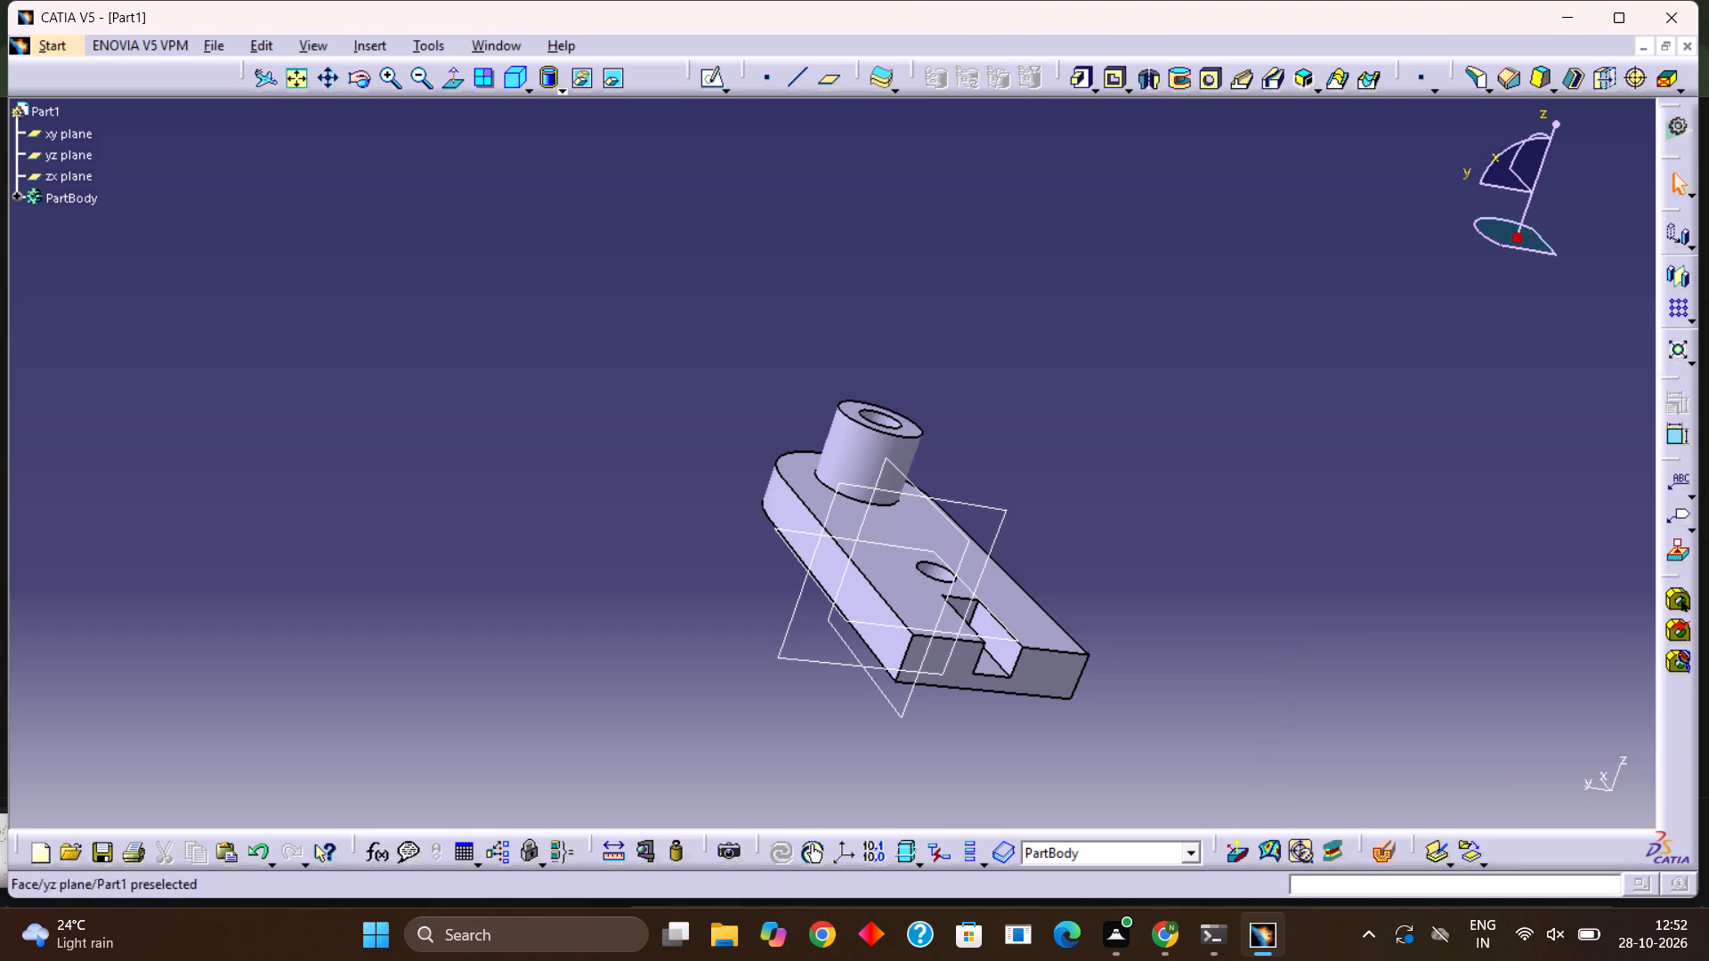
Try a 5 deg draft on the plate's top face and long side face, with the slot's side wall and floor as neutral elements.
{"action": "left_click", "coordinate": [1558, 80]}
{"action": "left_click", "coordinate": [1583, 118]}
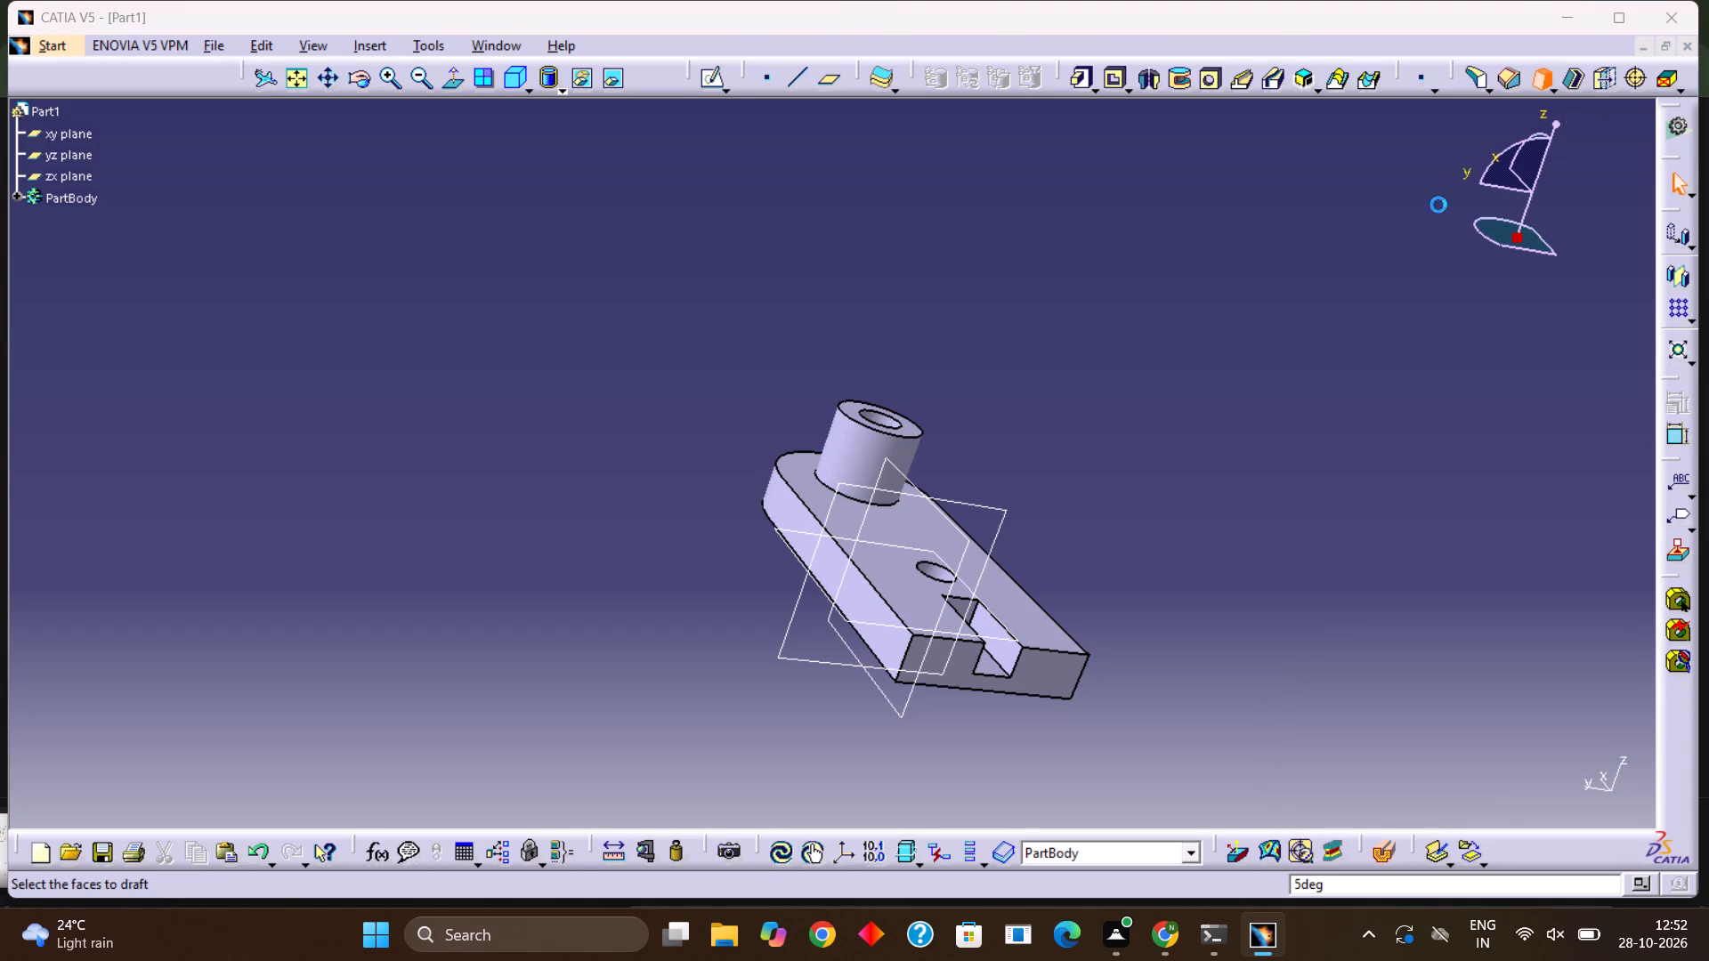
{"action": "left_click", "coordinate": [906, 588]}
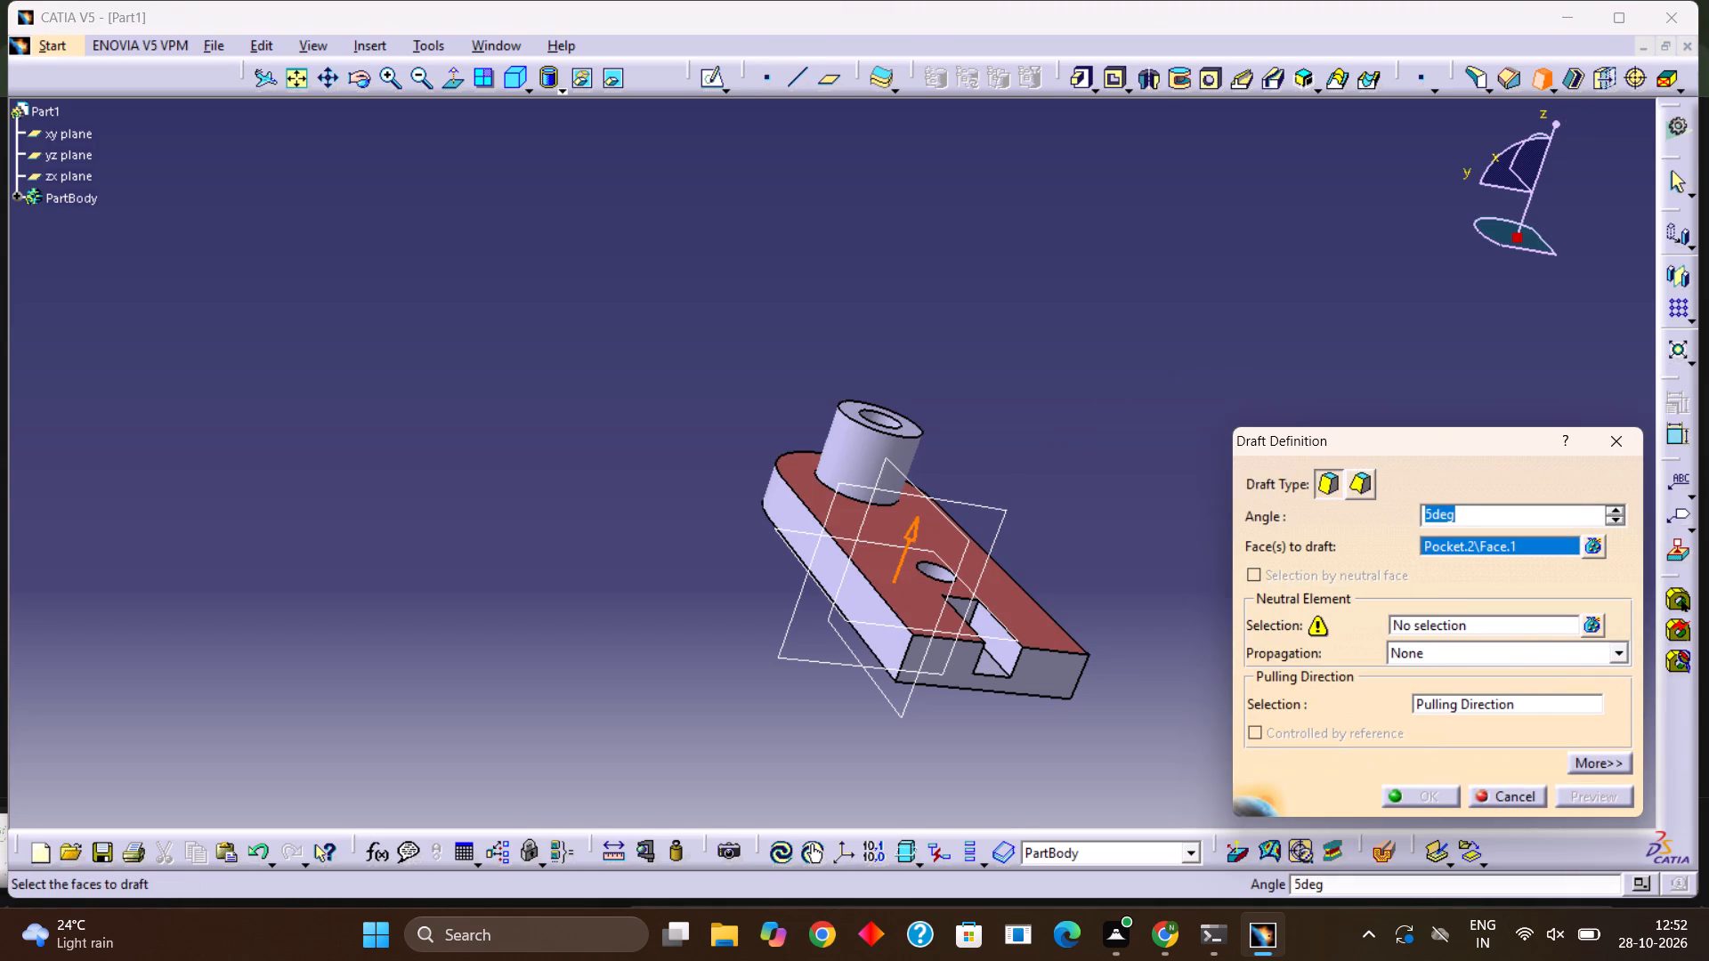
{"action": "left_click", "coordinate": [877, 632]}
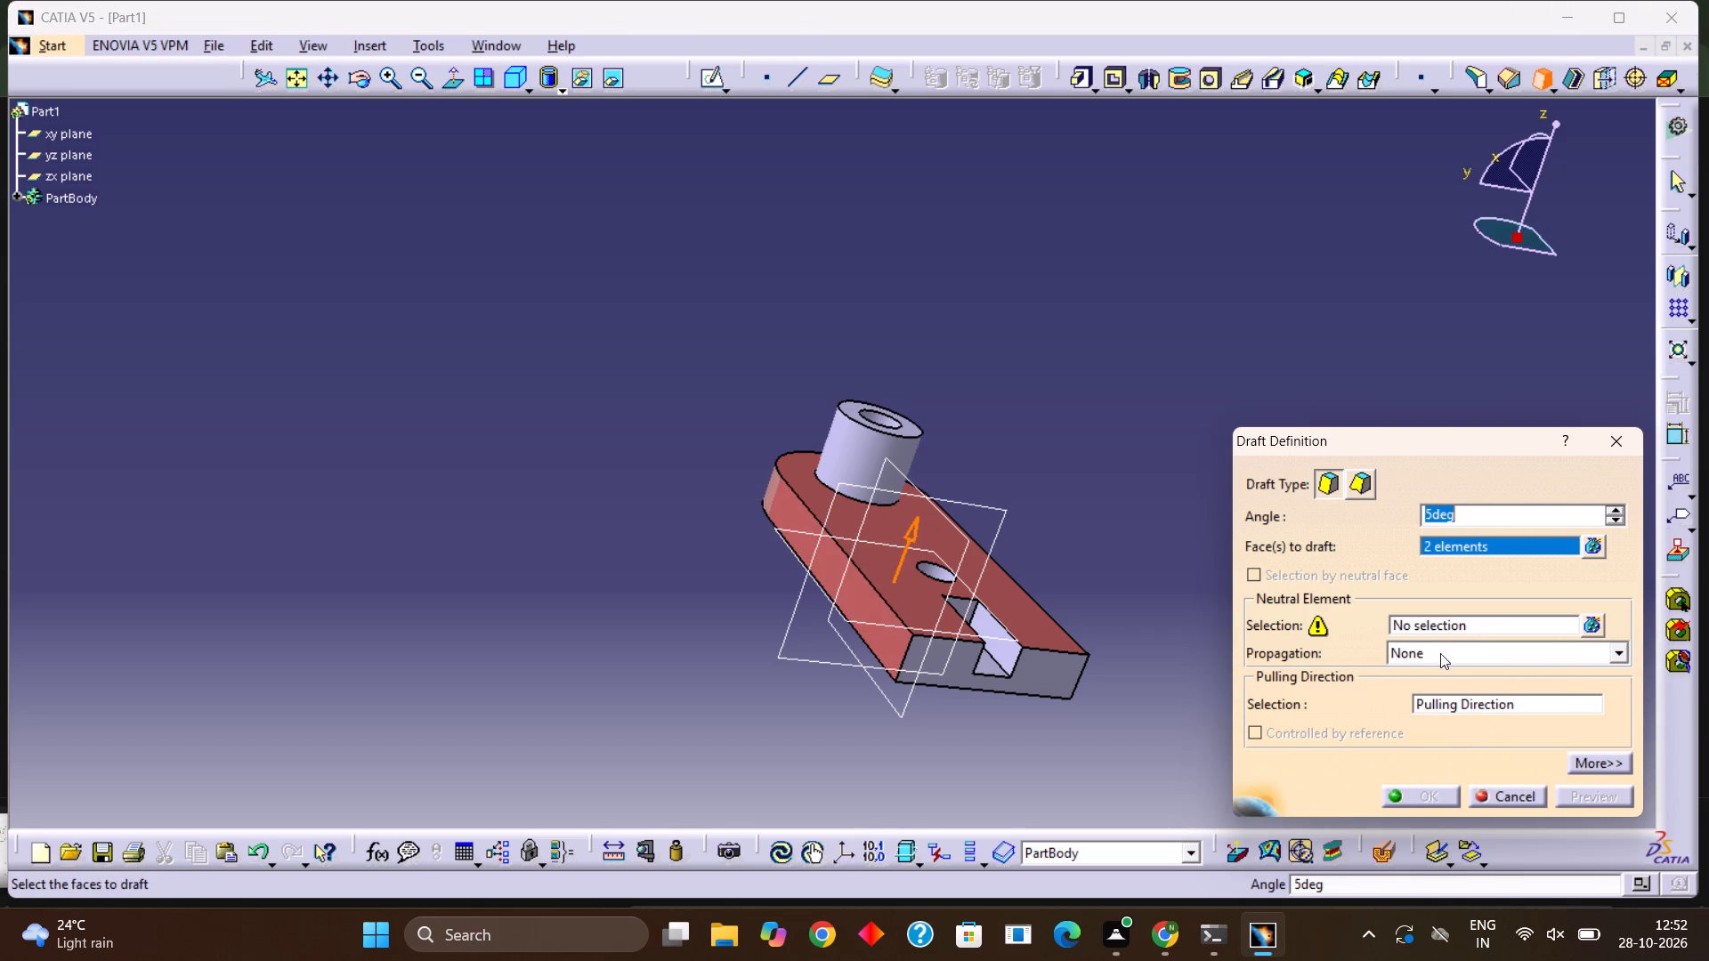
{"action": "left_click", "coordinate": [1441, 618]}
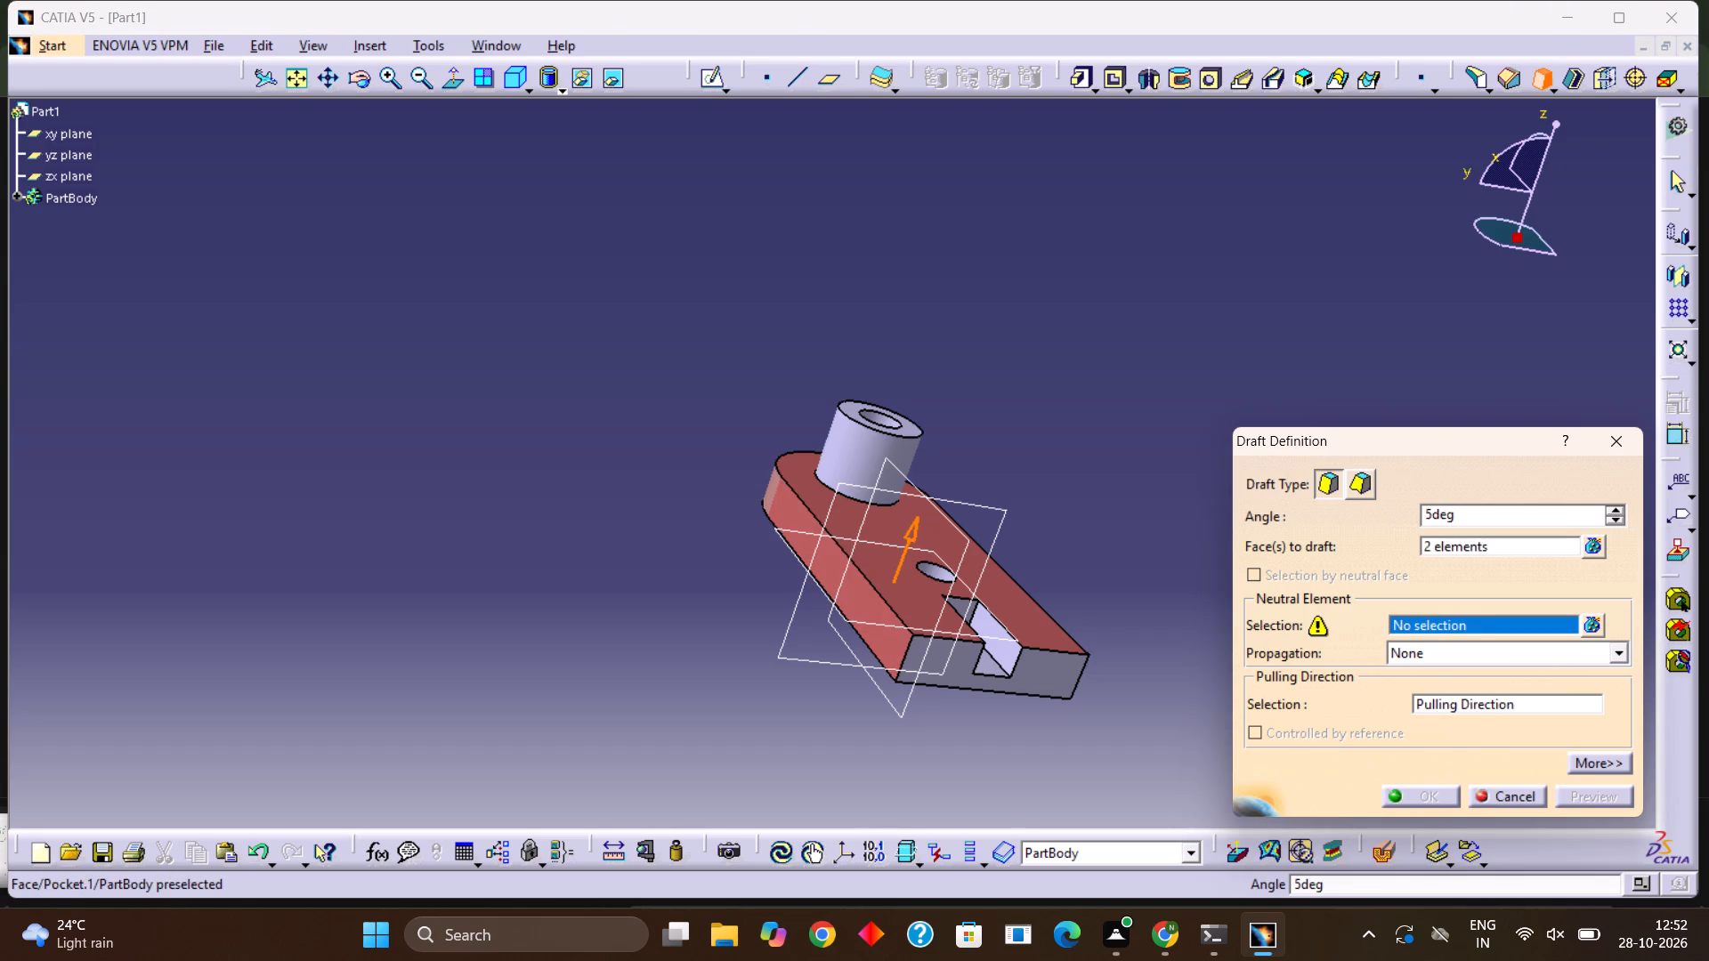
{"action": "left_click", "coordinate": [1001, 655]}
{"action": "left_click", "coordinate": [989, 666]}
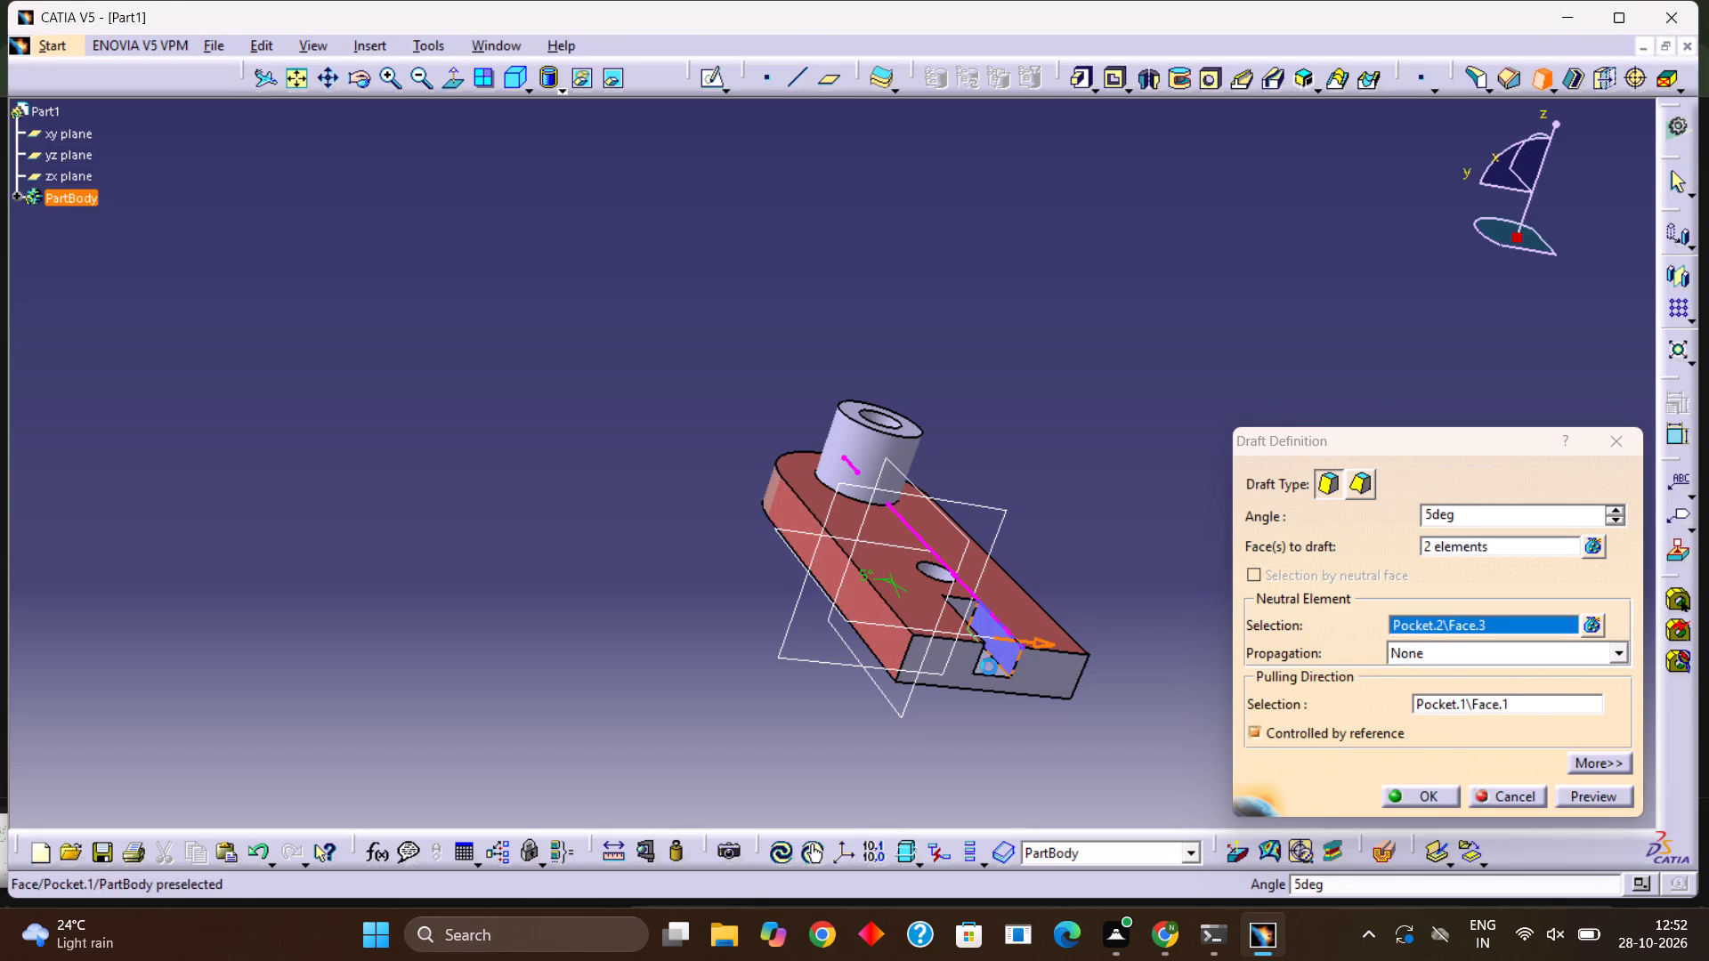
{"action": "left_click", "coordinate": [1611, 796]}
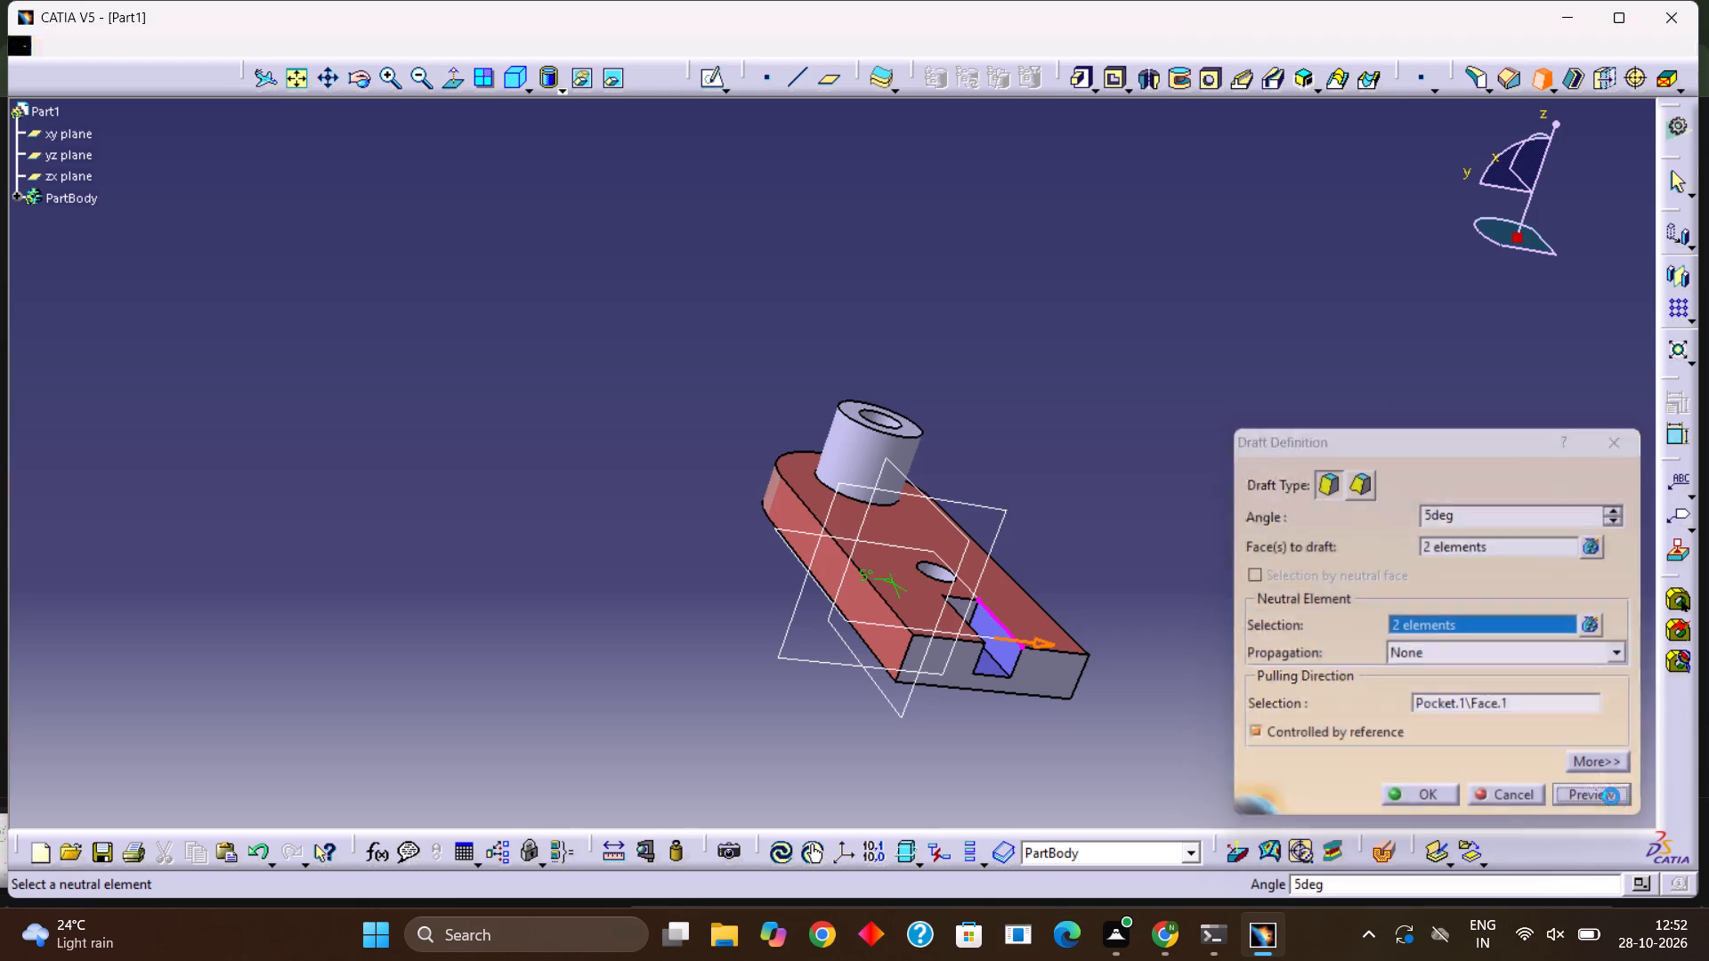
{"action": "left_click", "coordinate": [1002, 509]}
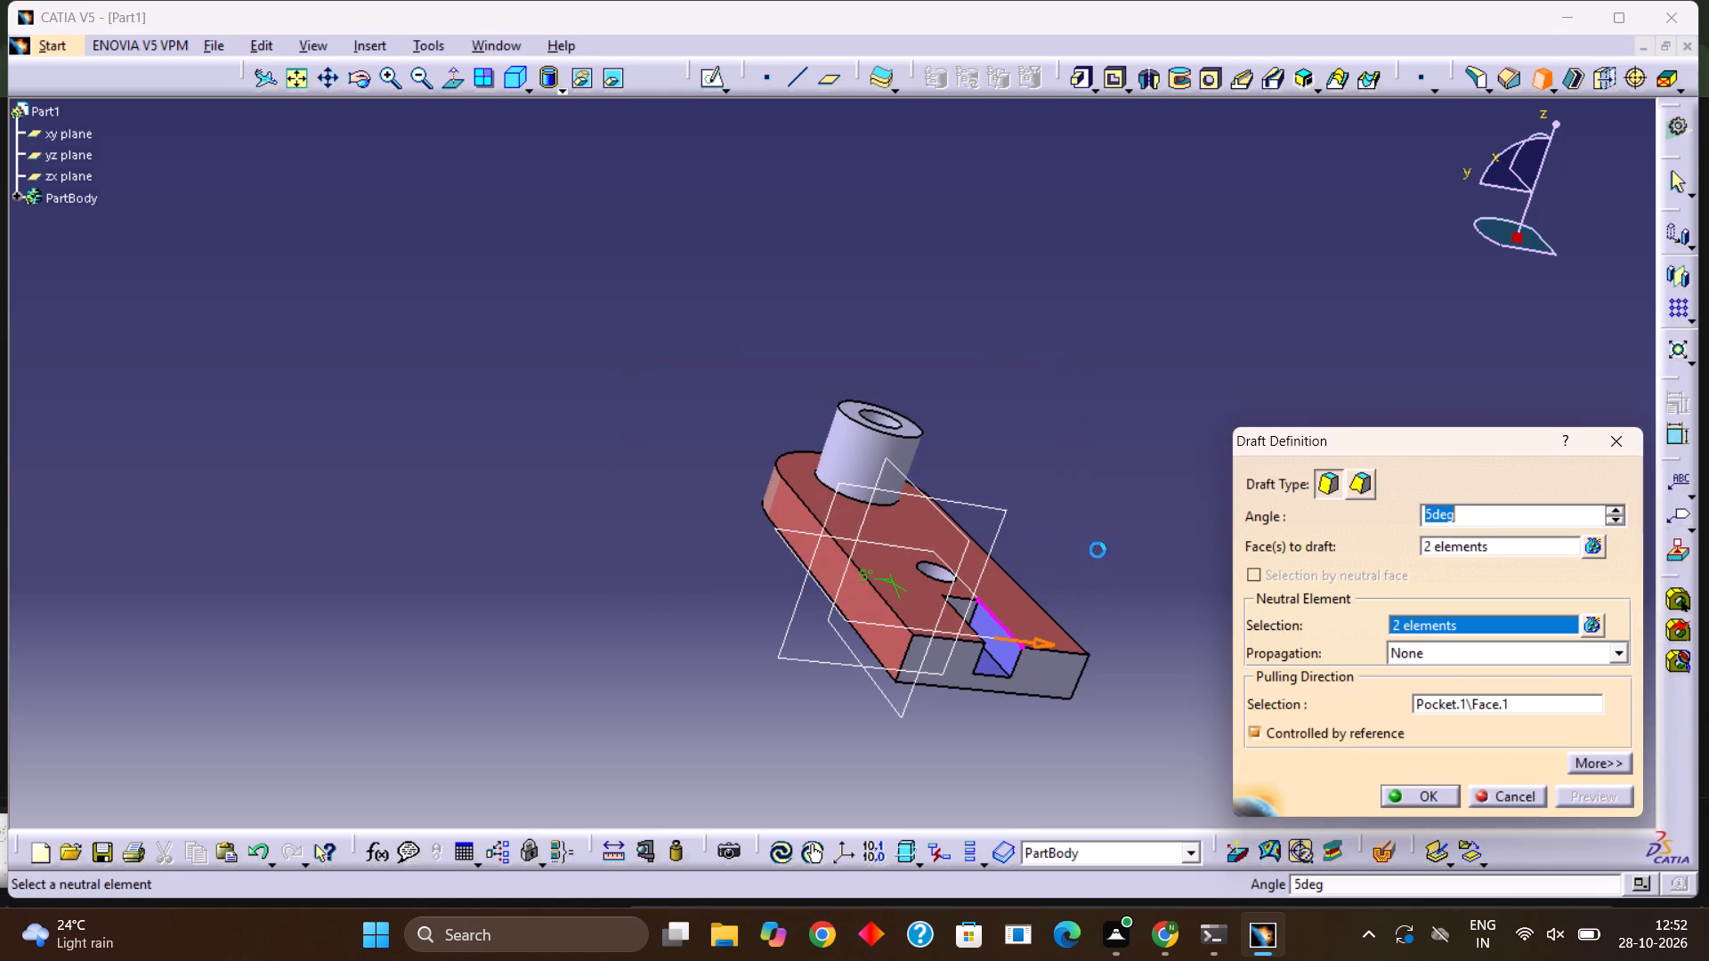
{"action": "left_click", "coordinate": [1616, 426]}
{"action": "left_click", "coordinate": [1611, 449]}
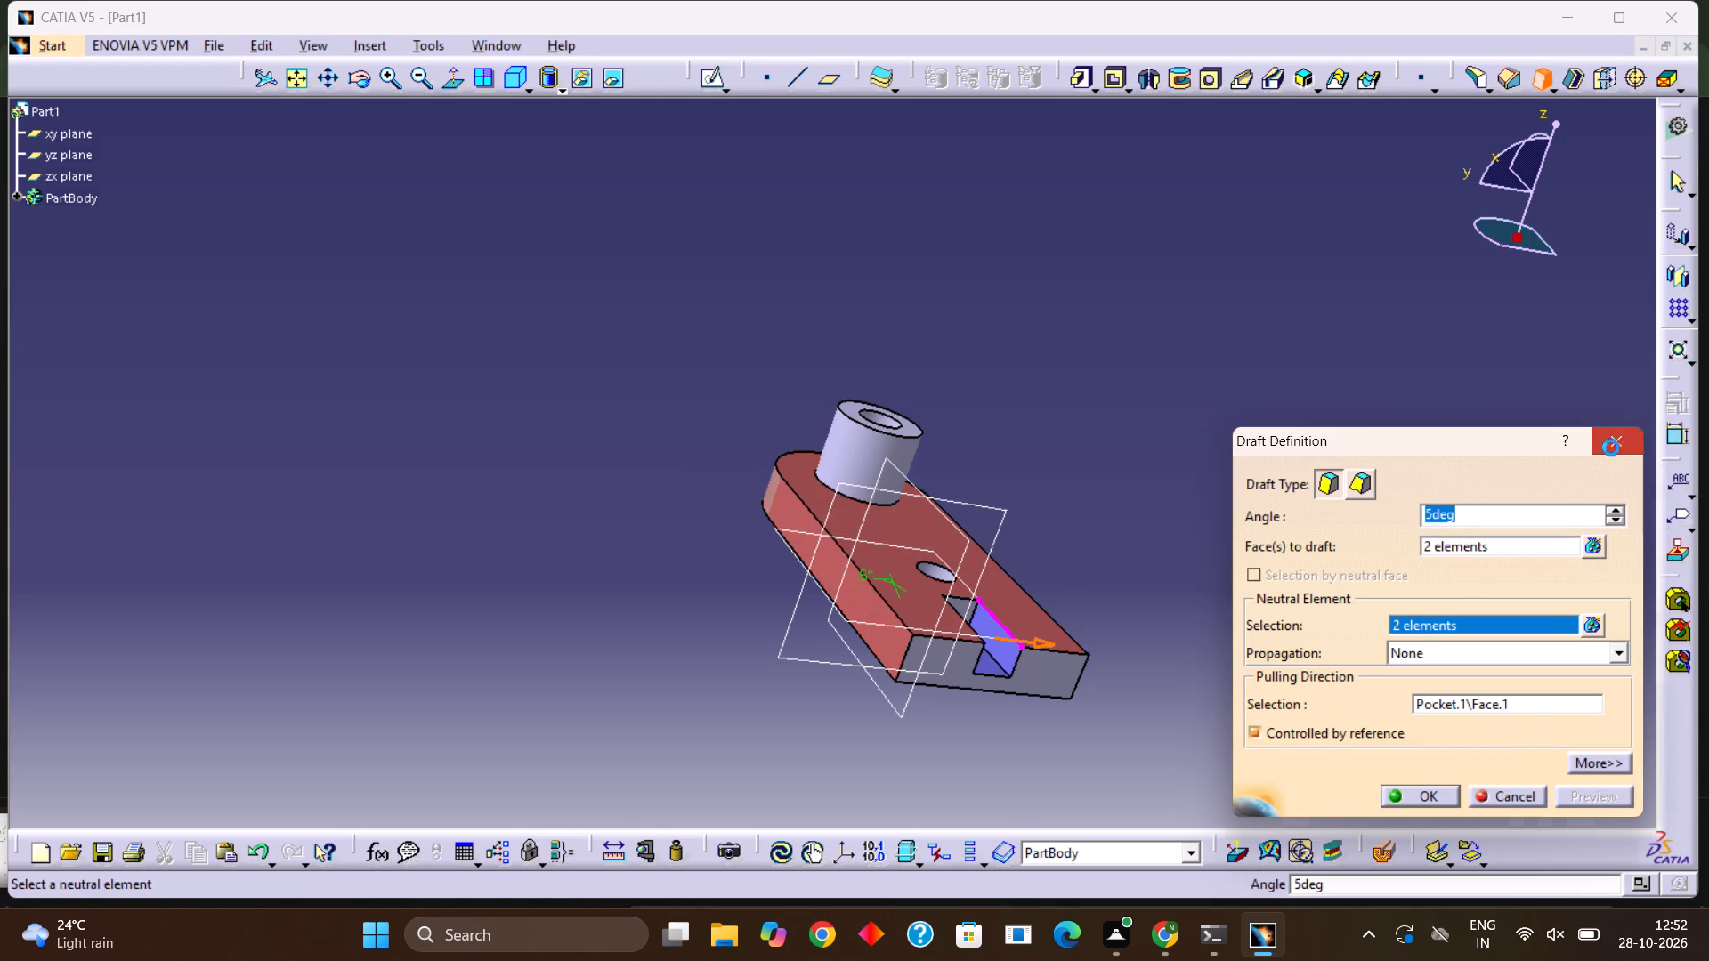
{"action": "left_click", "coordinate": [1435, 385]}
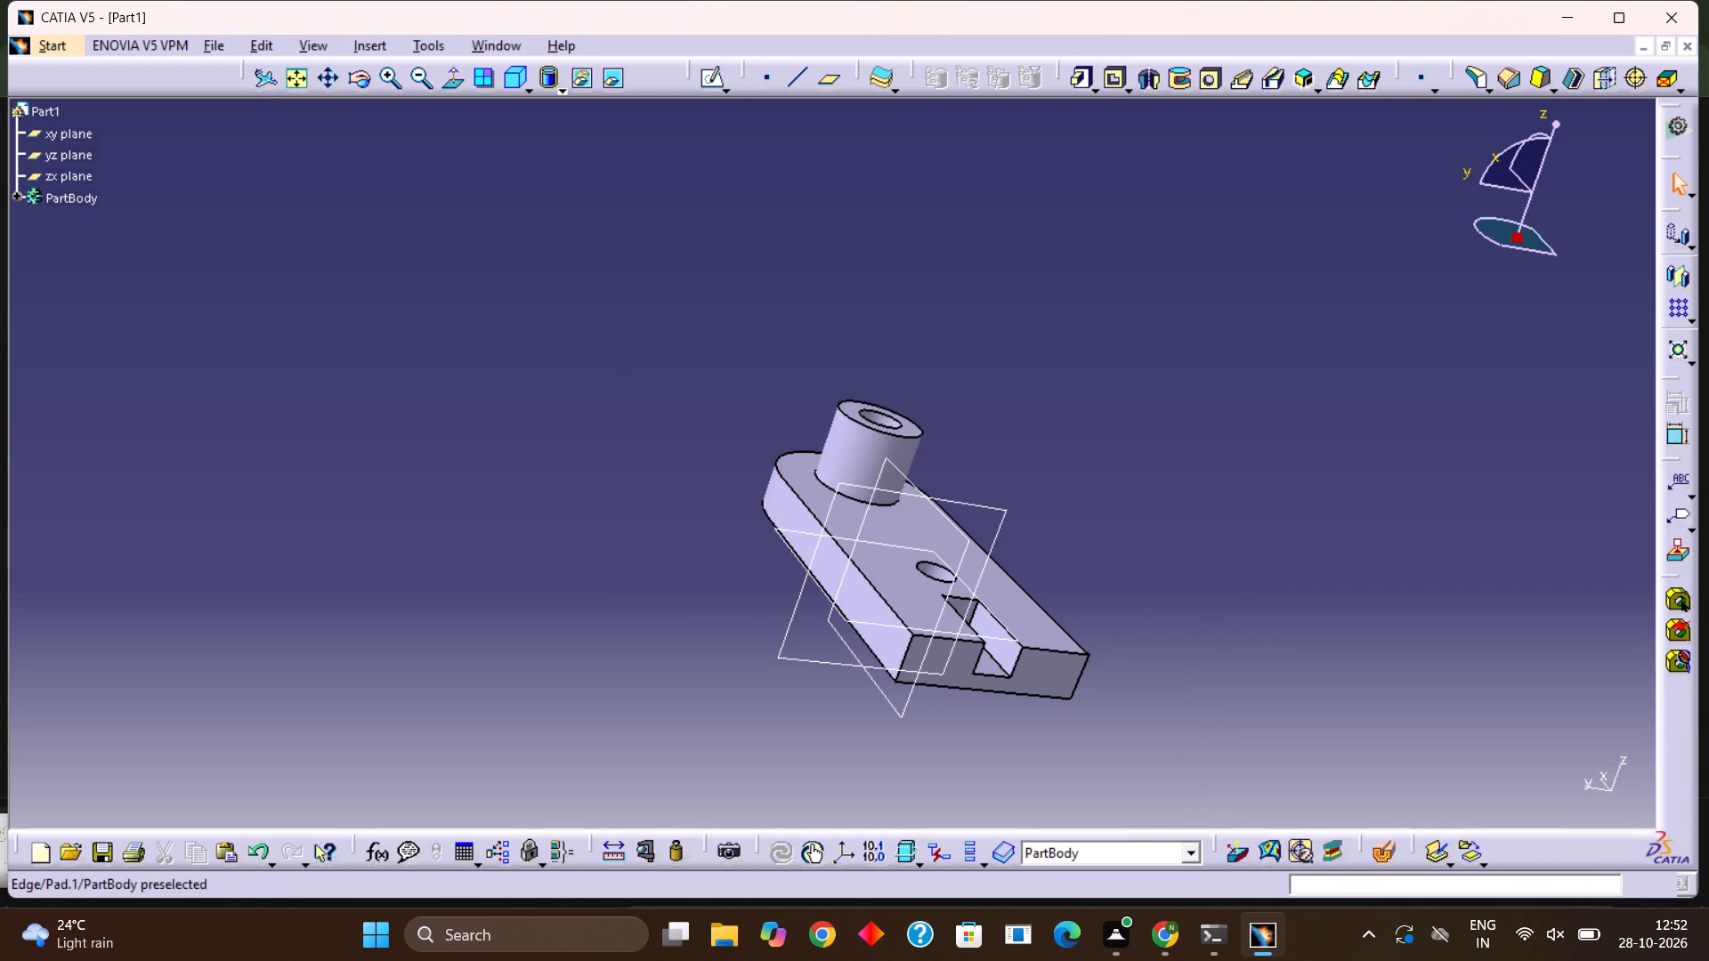
Start a Thread/Tap definition as Thread, with the boss's outer cylindrical face as the lateral face.
{"action": "middle_click_drag", "start_coordinate": [1065, 530], "coordinate": [627, 740]}
{"action": "right_click_drag", "start_coordinate": [1056, 526], "coordinate": [627, 740]}
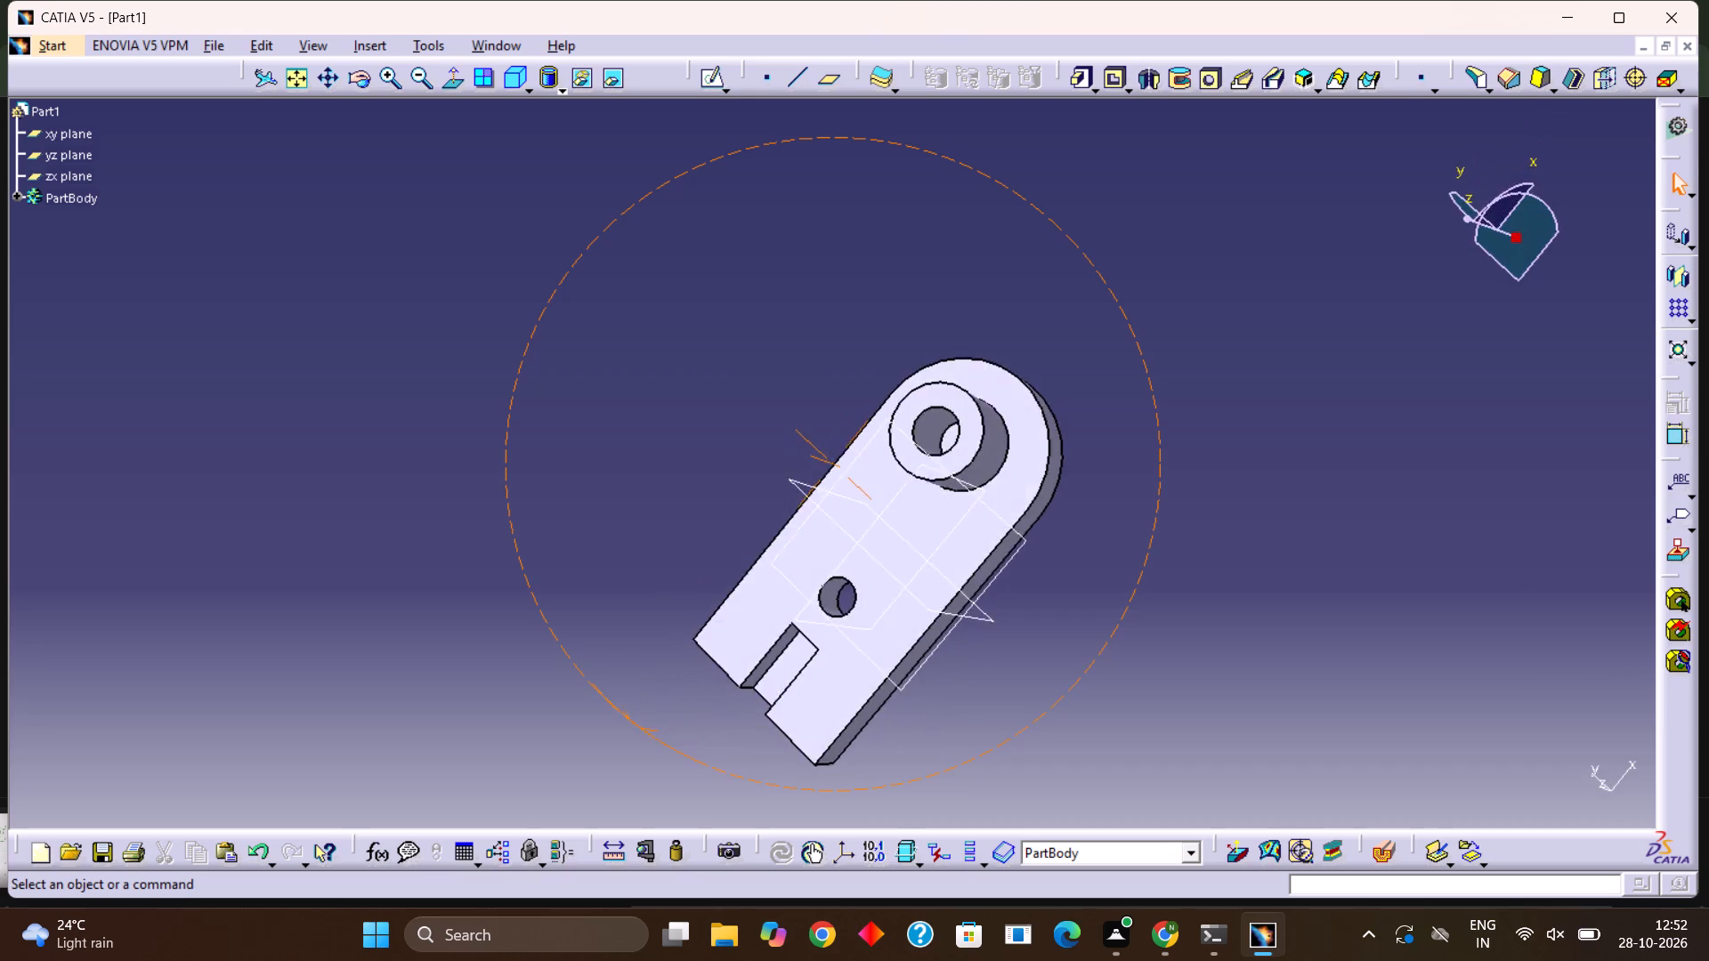
{"action": "middle_click_drag", "start_coordinate": [627, 740], "coordinate": [943, 776]}
{"action": "right_click_drag", "start_coordinate": [627, 740], "coordinate": [943, 776]}
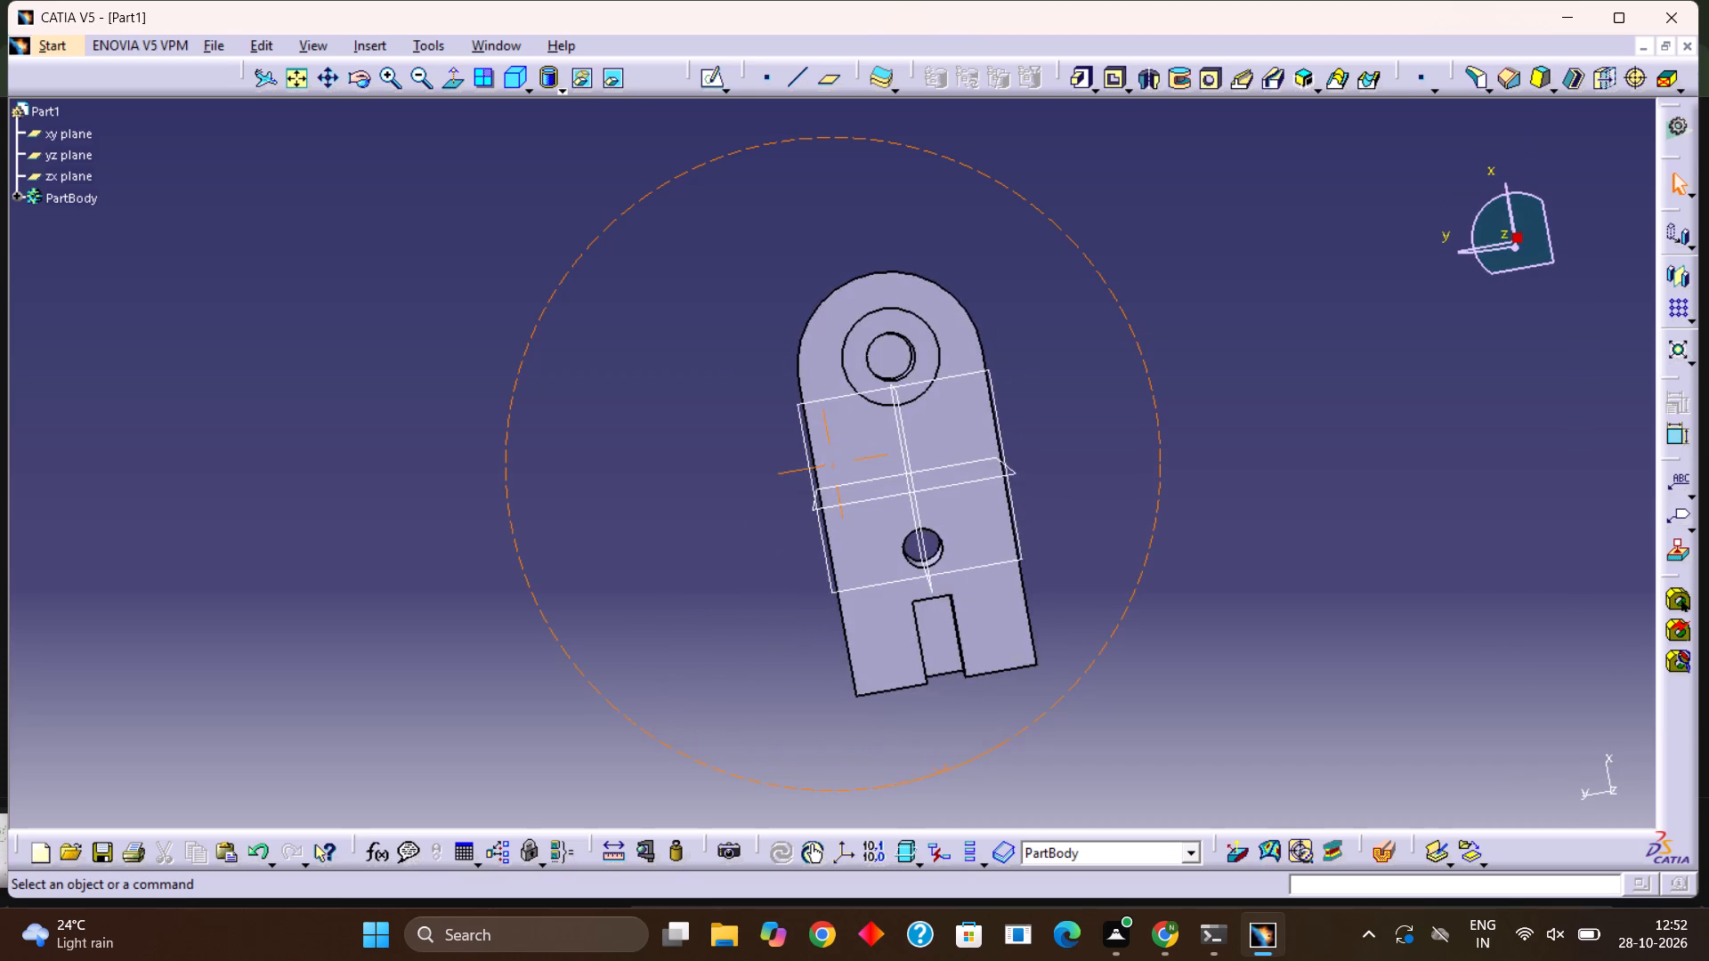
{"action": "middle_click_drag", "start_coordinate": [943, 776], "coordinate": [886, 764]}
{"action": "right_click_drag", "start_coordinate": [943, 776], "coordinate": [877, 753]}
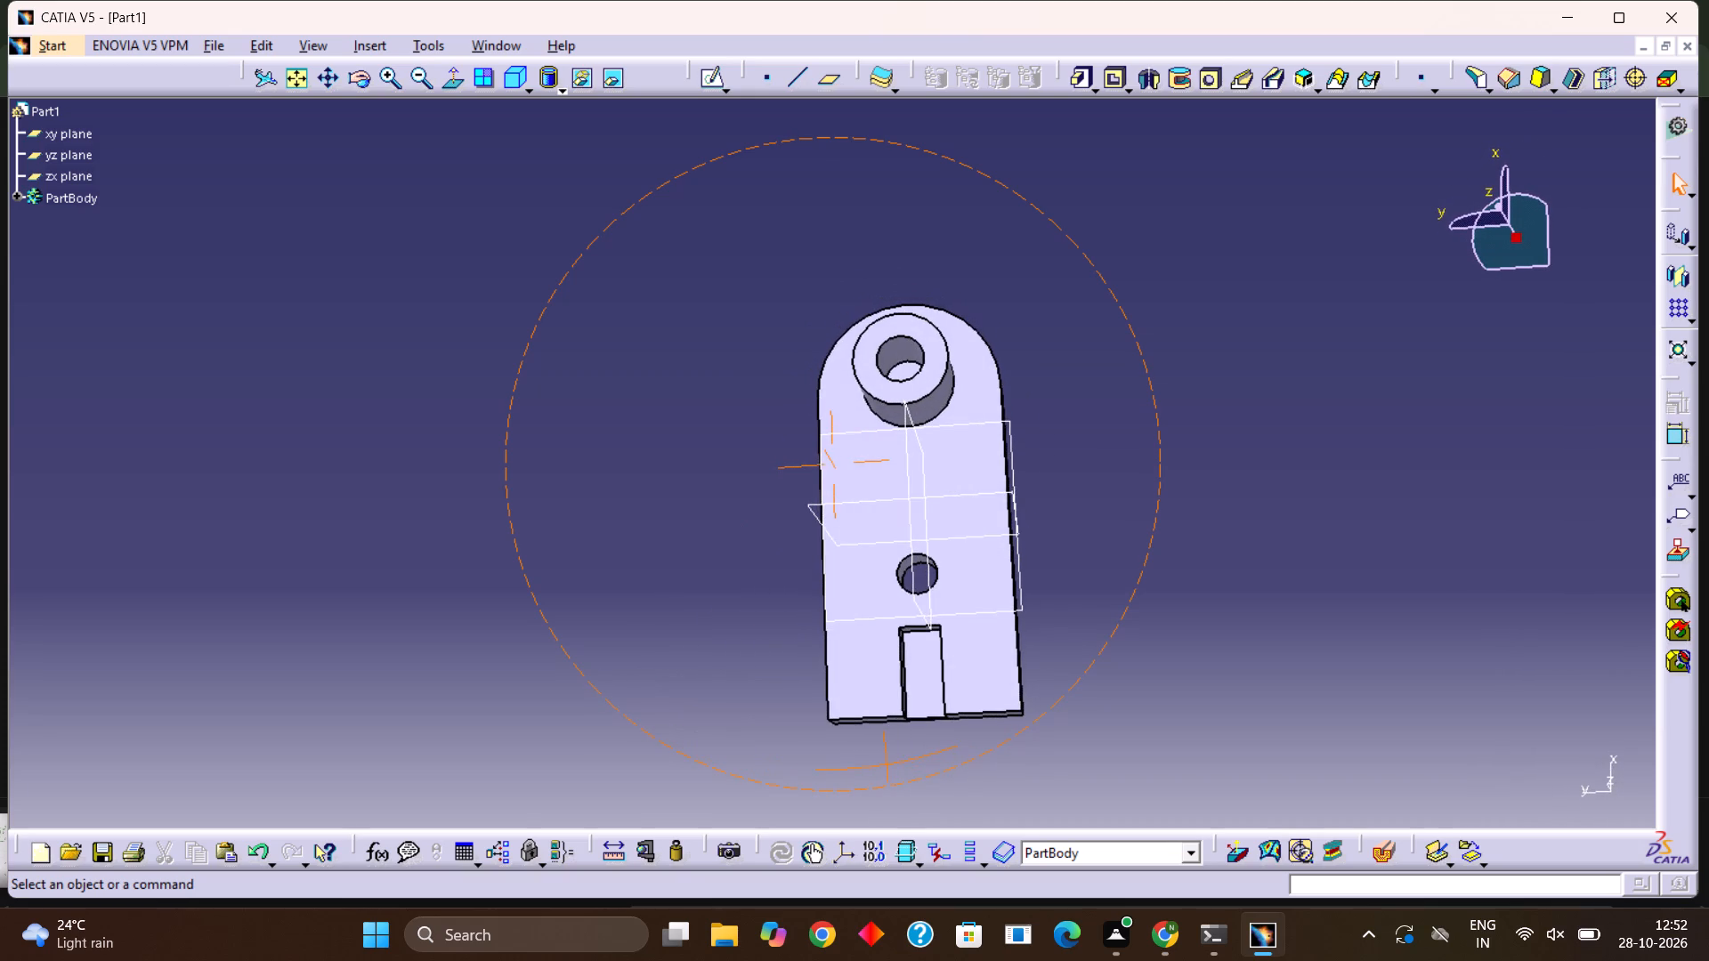
{"action": "left_click", "coordinate": [1629, 76]}
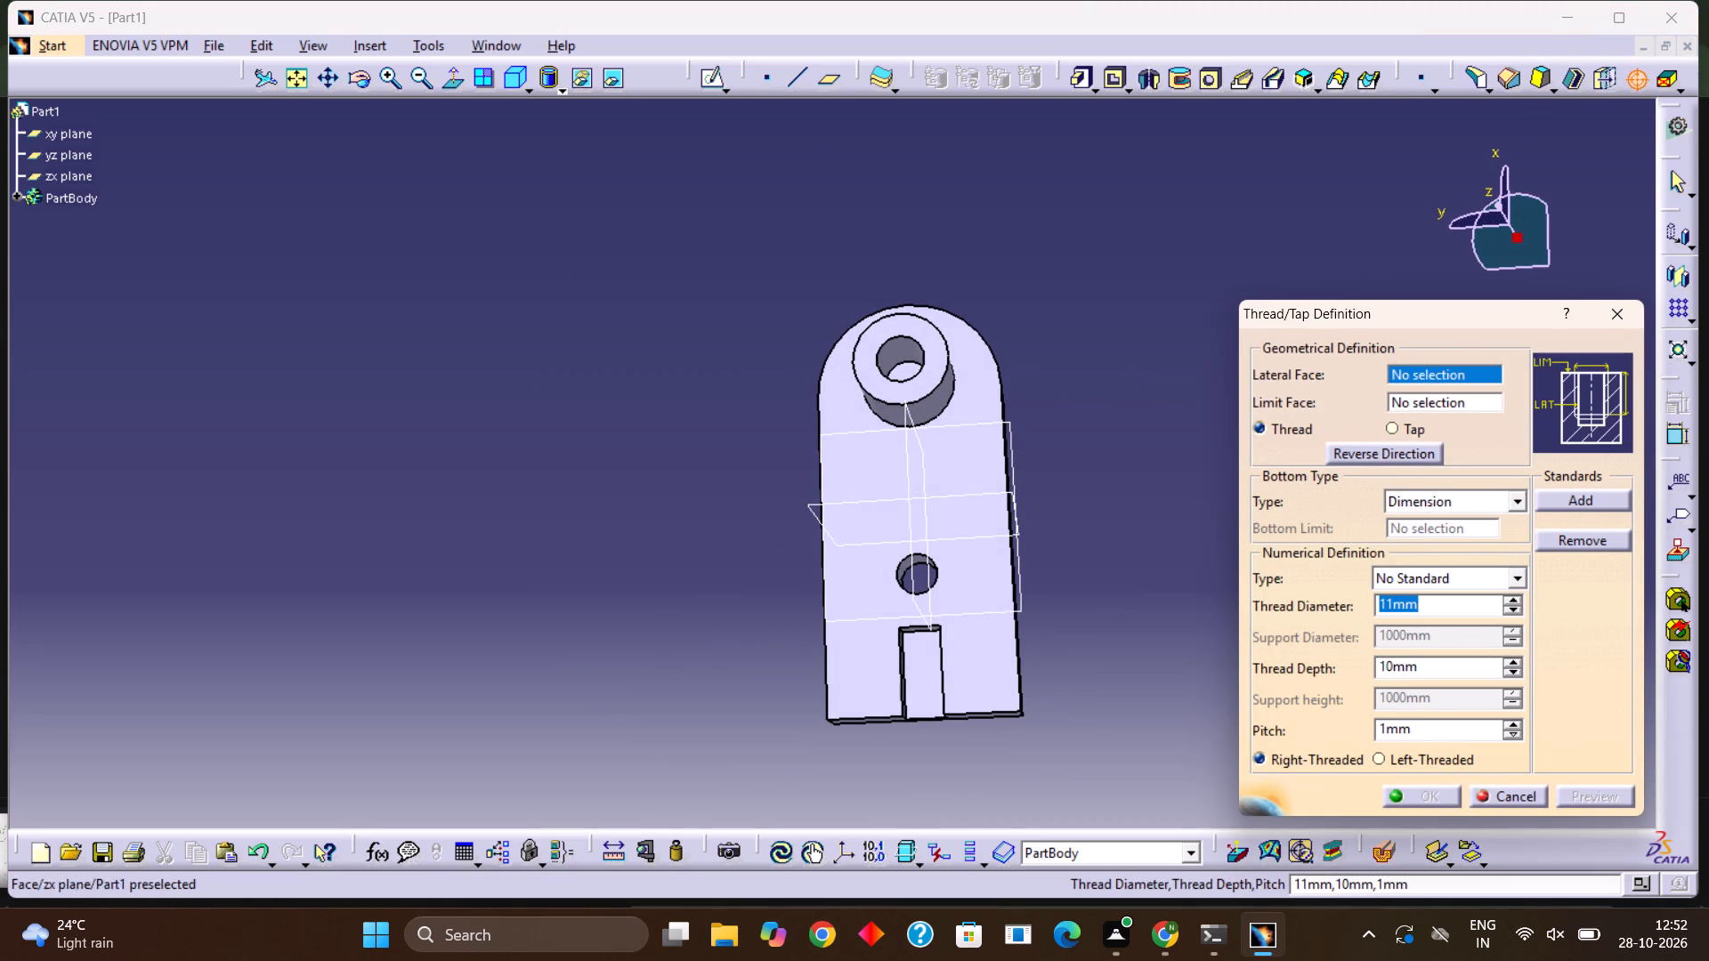
{"action": "left_click", "coordinate": [964, 470]}
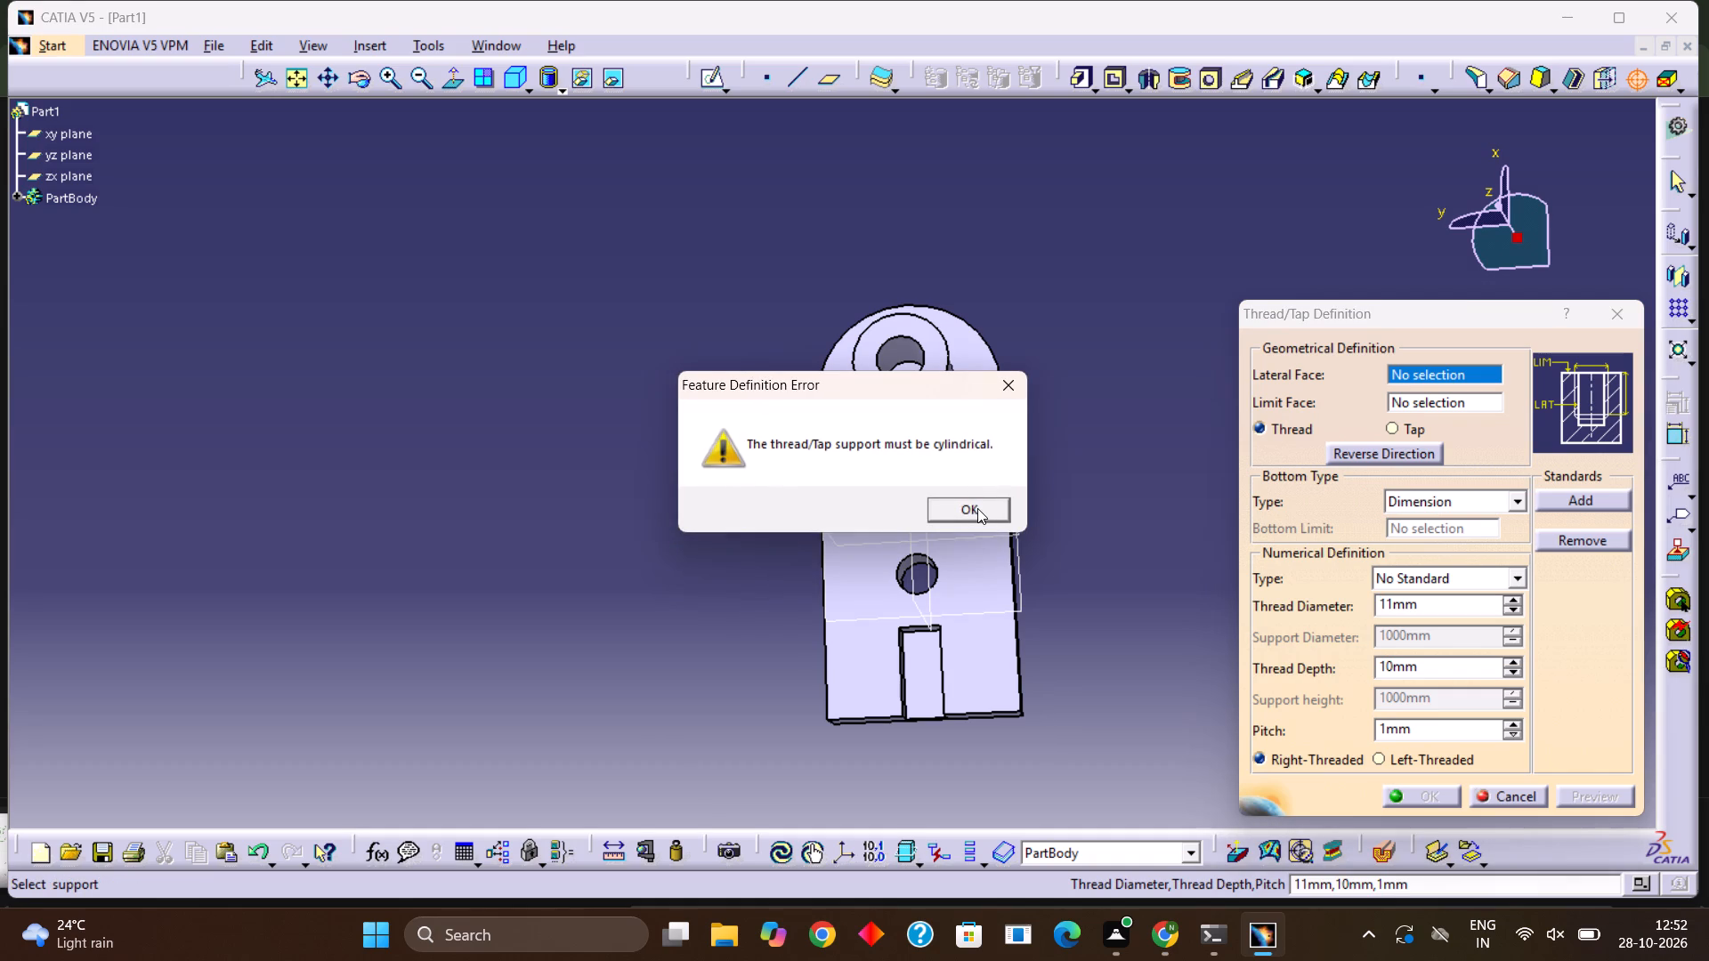
{"action": "left_click", "coordinate": [977, 508]}
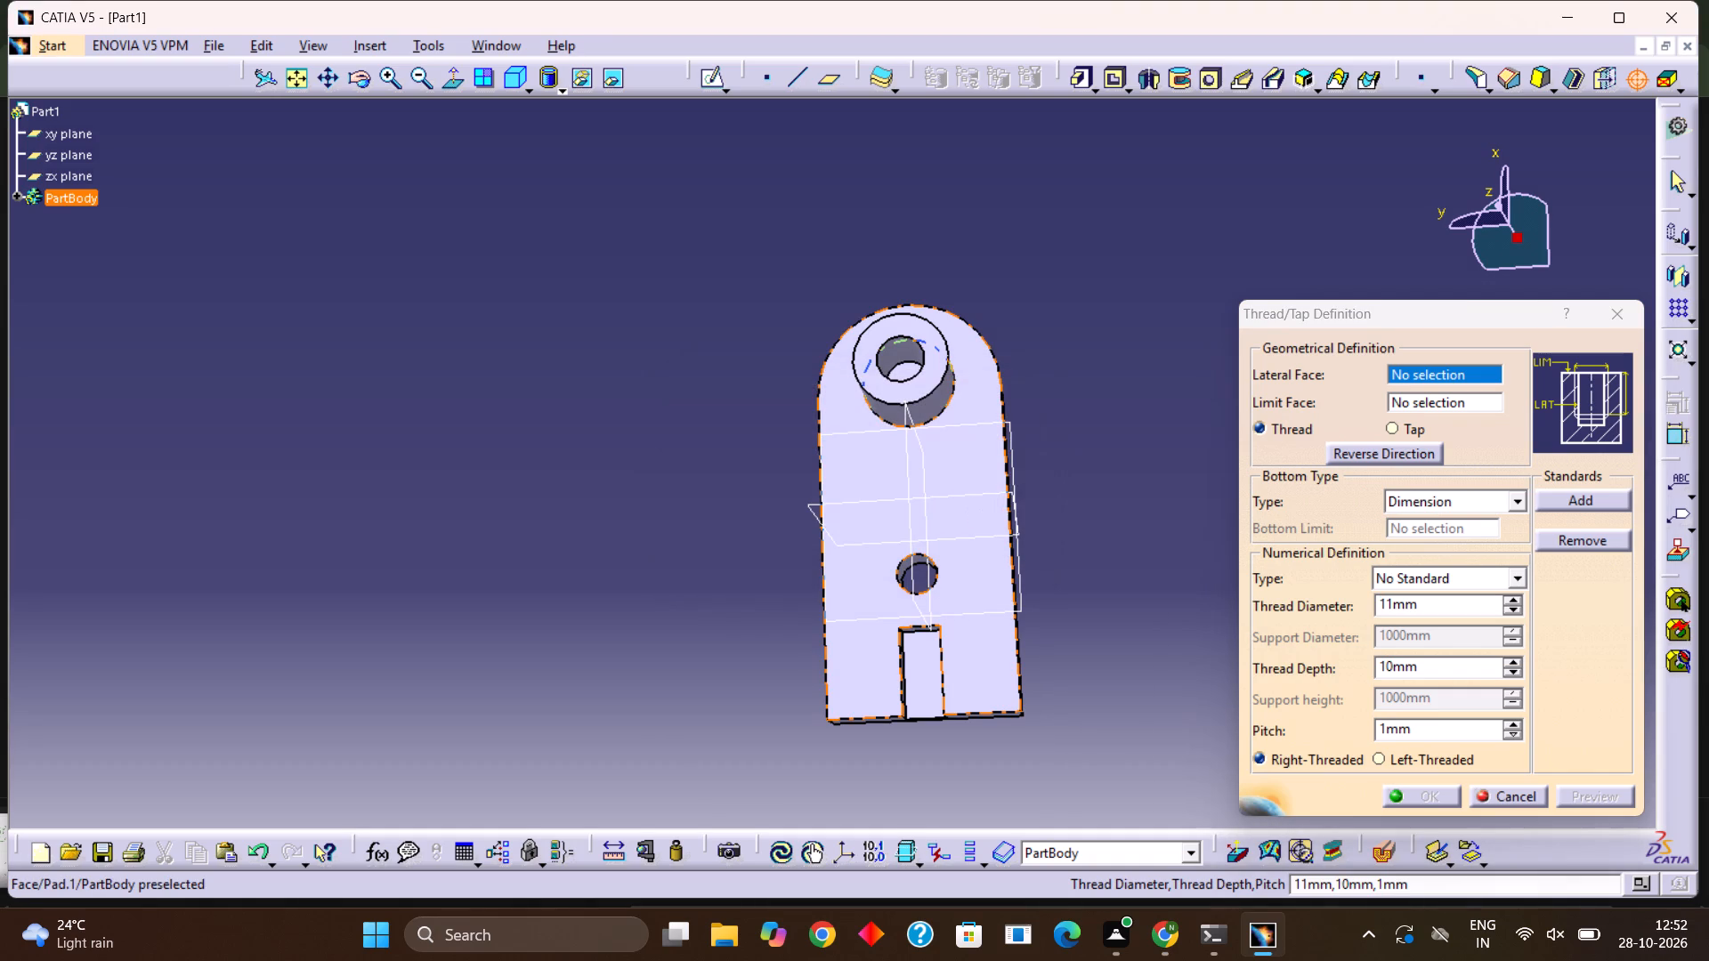
{"action": "left_click", "coordinate": [969, 486]}
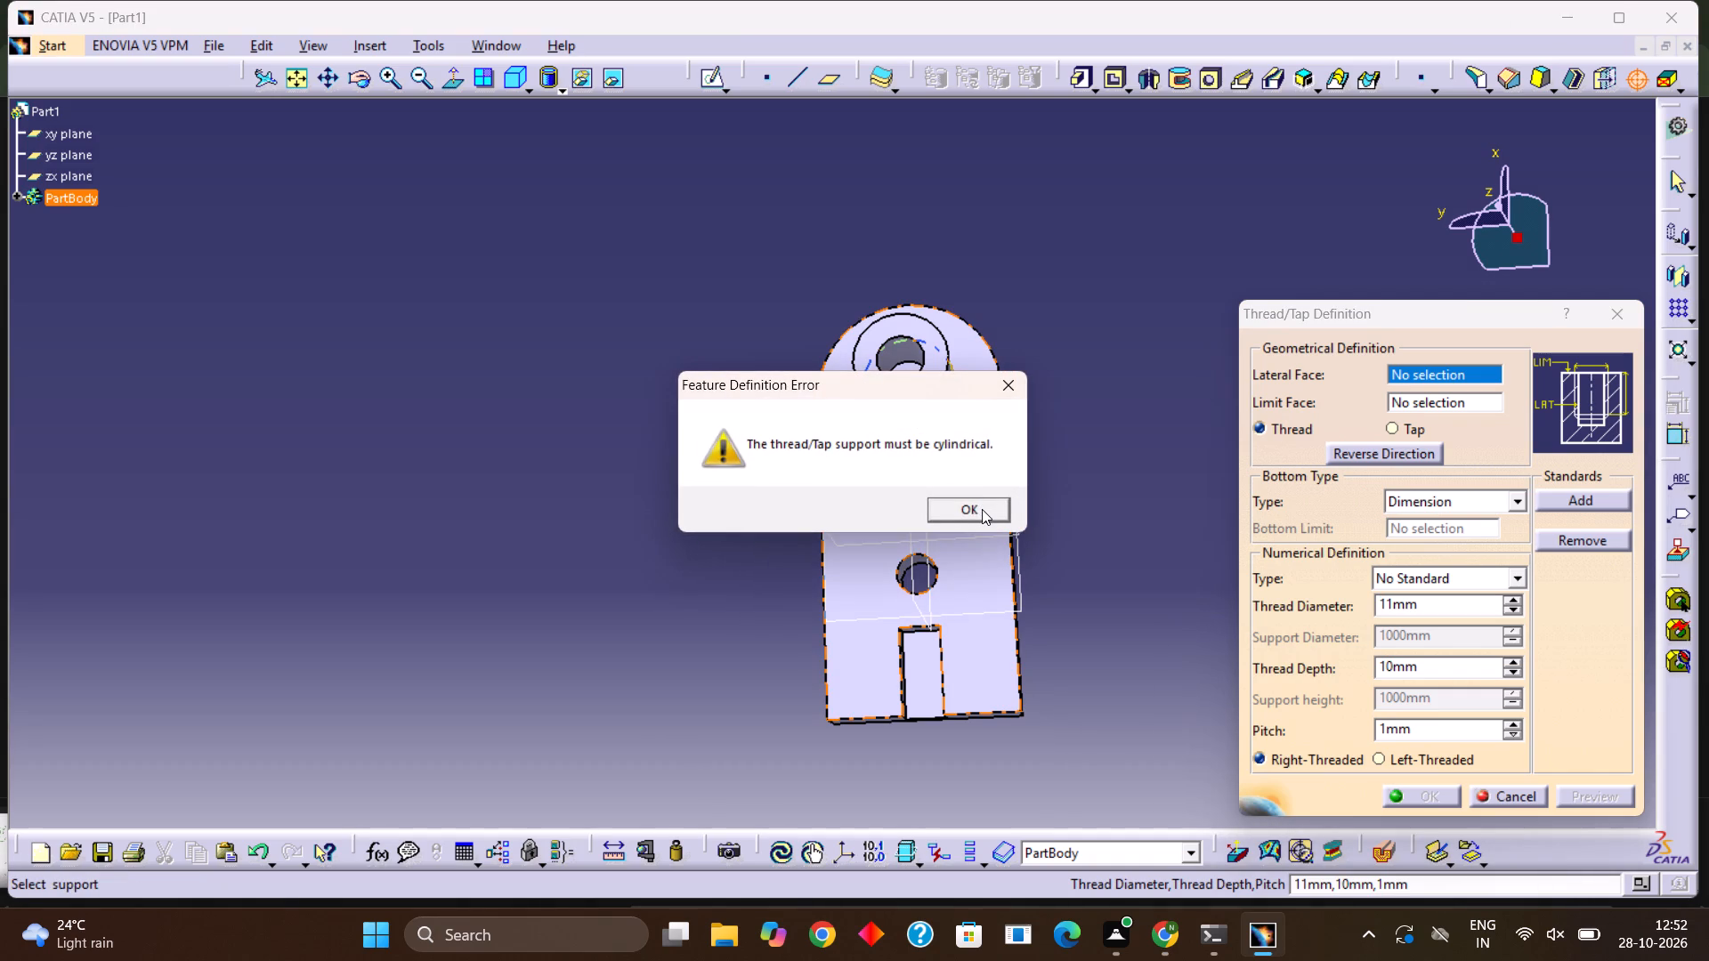
{"action": "left_click", "coordinate": [982, 509]}
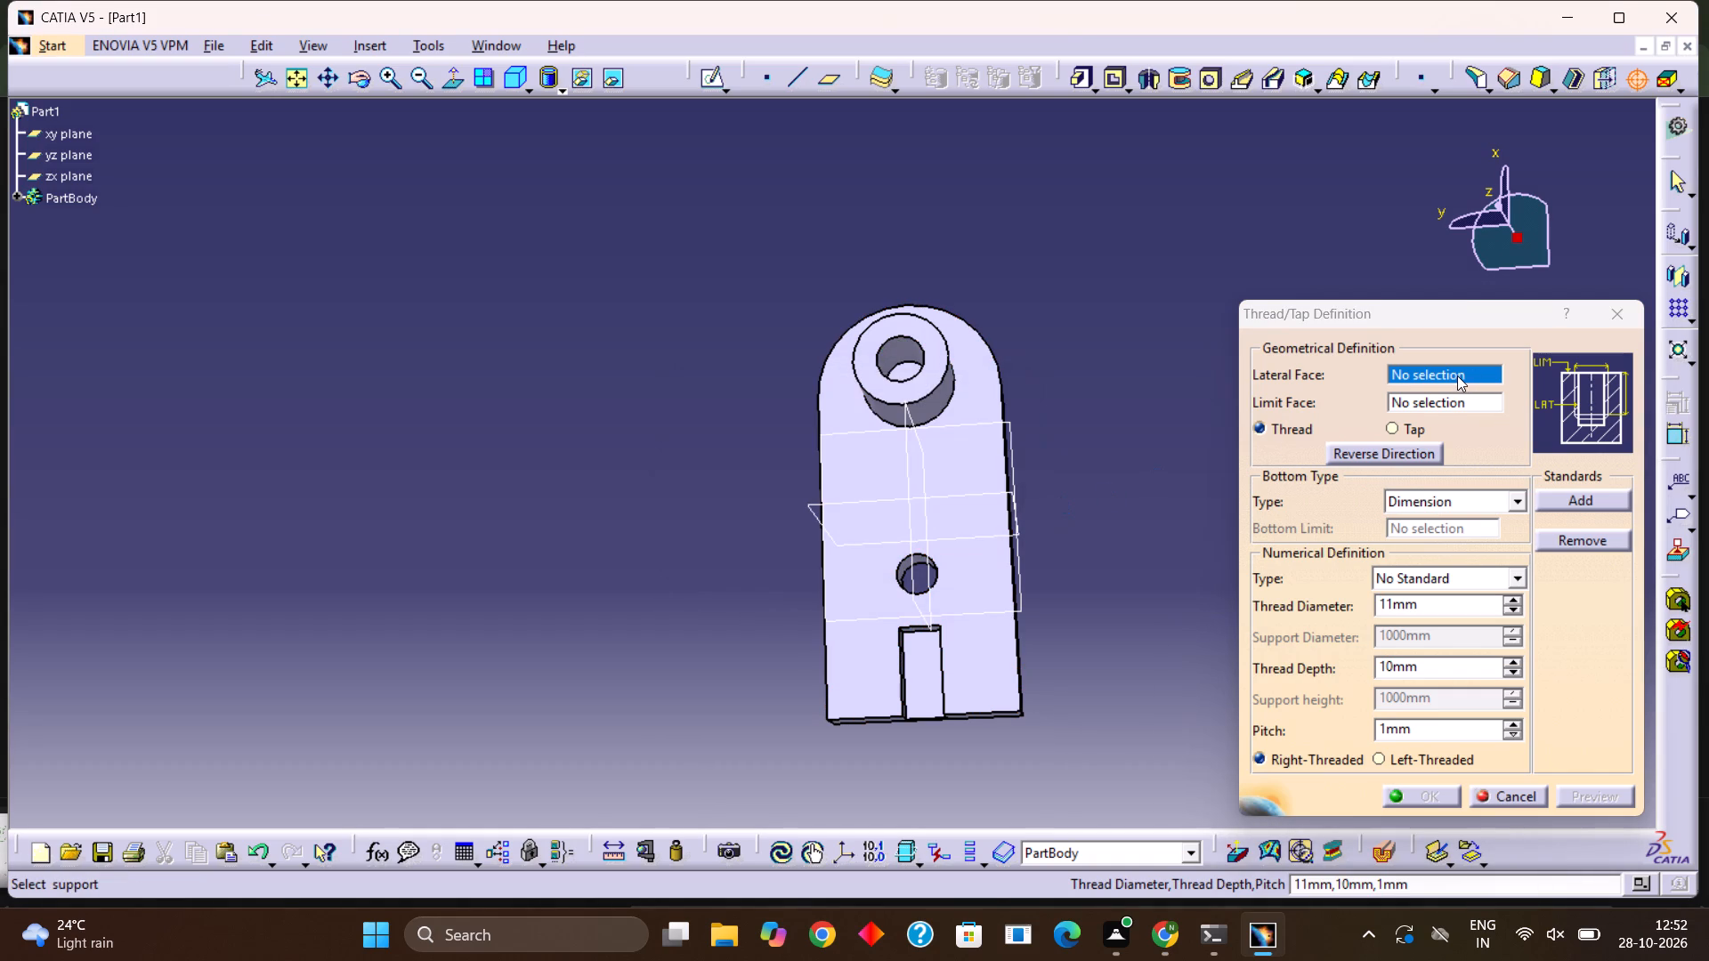
{"action": "left_click", "coordinate": [1457, 376]}
{"action": "left_click", "coordinate": [877, 433]}
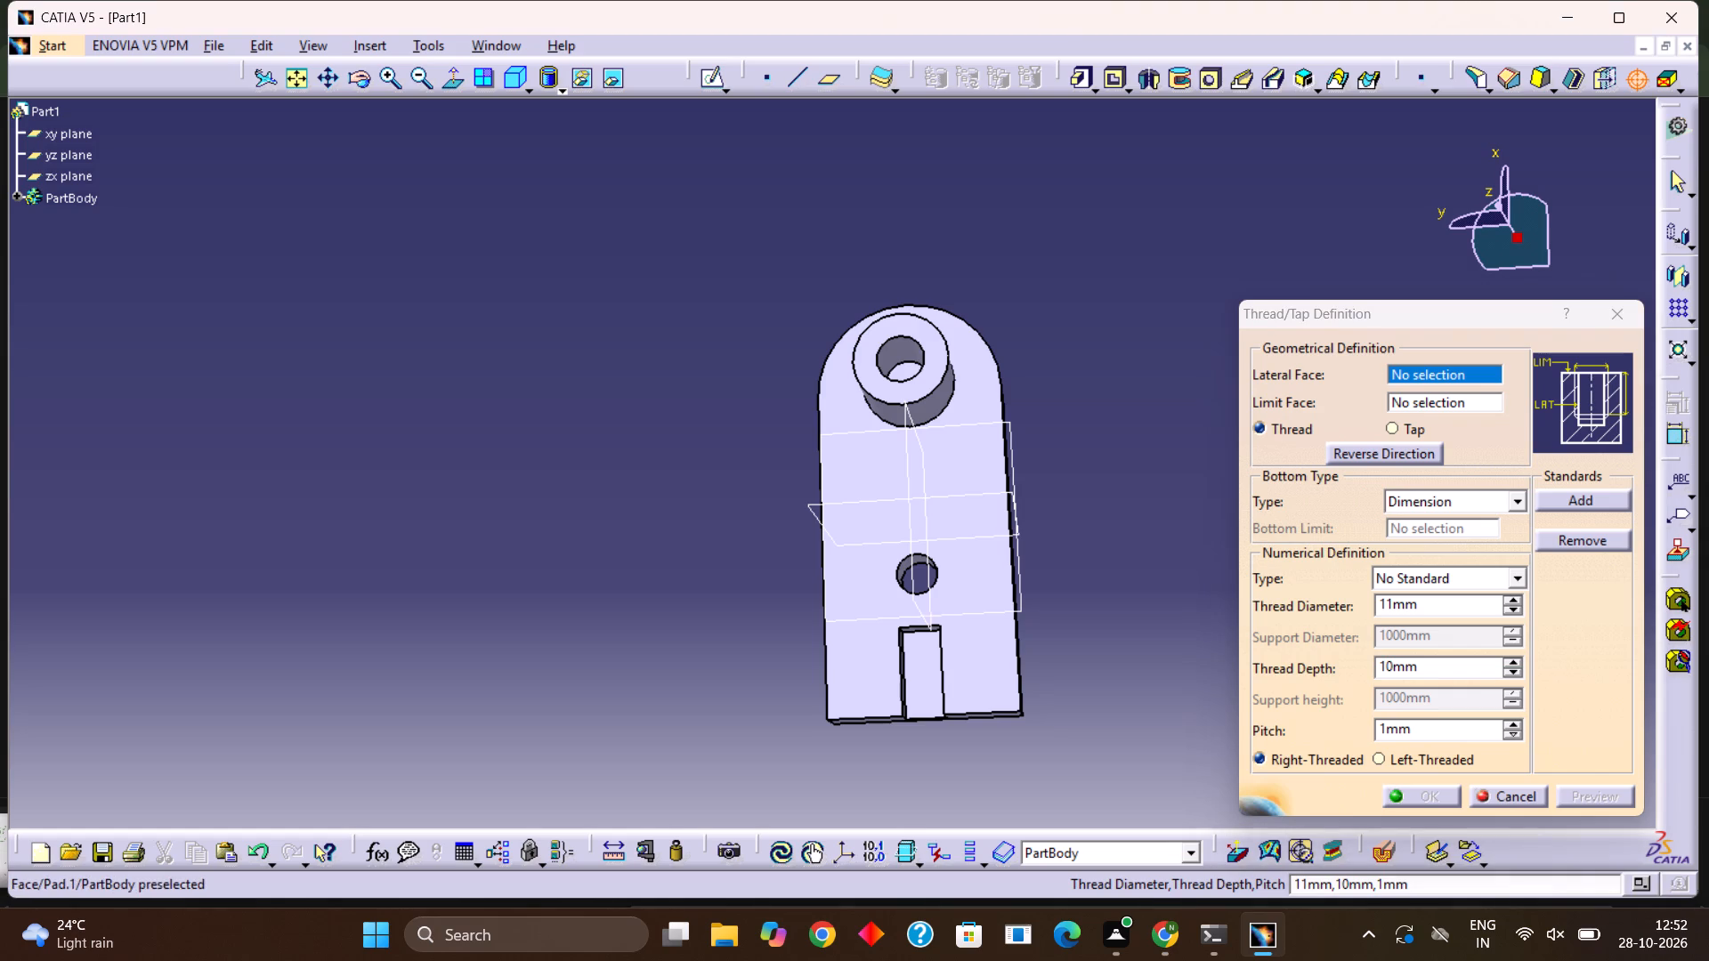
{"action": "left_click", "coordinate": [871, 454]}
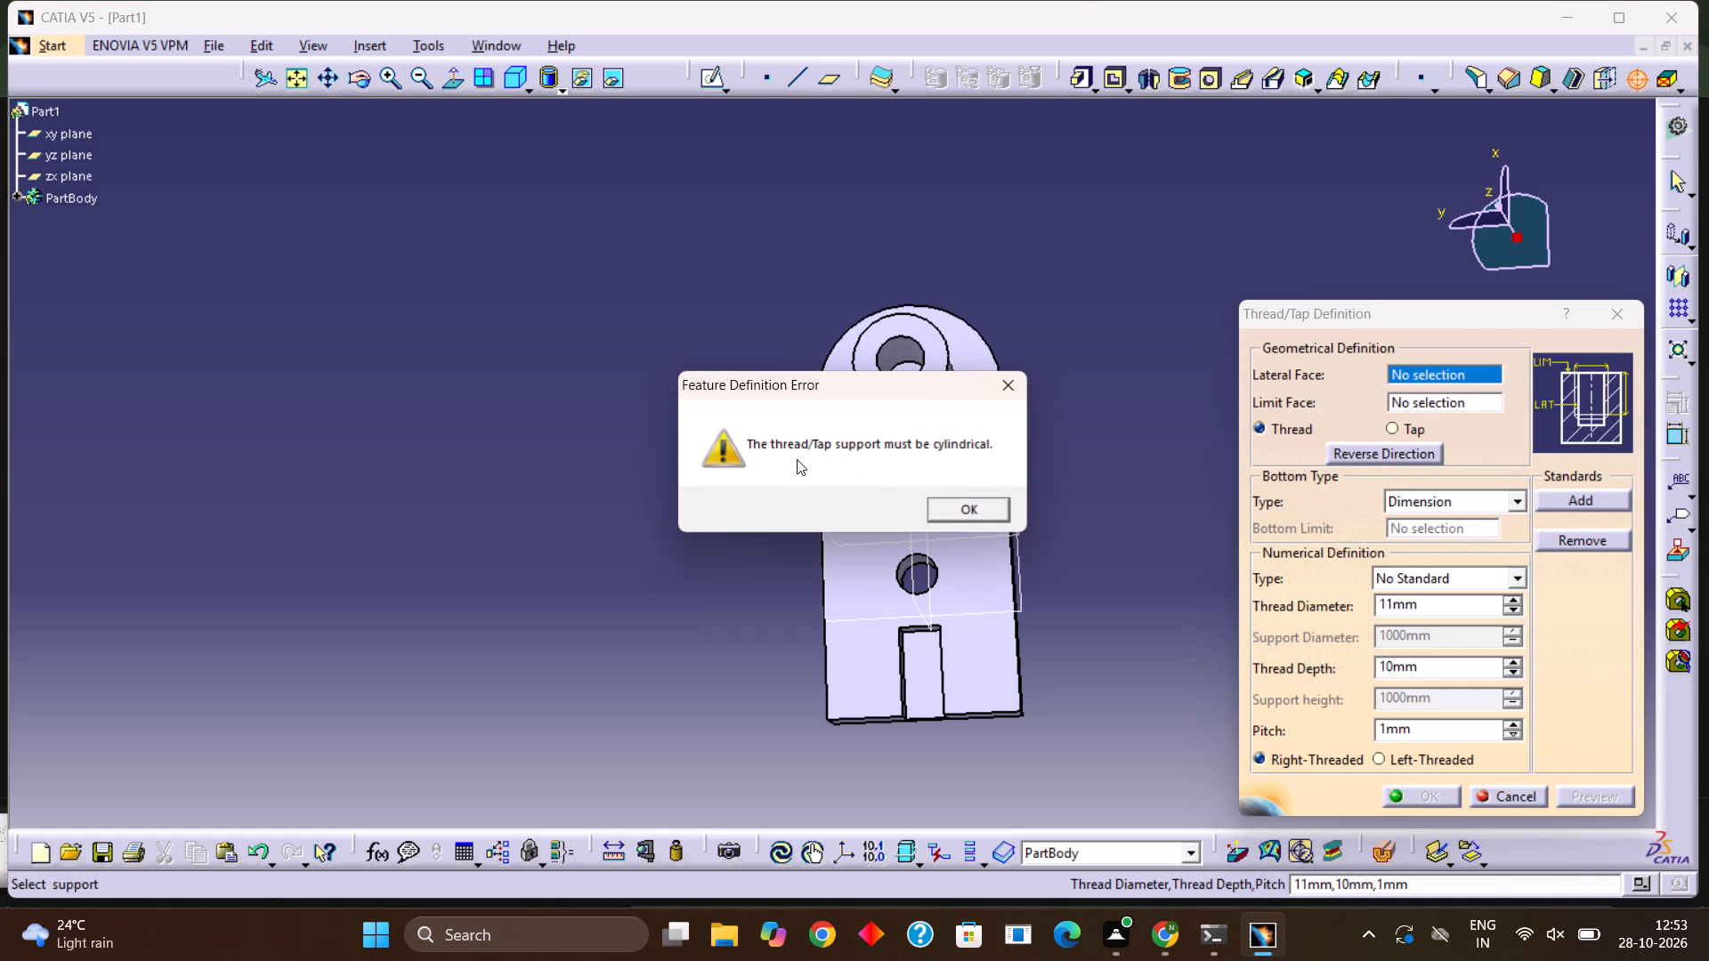
{"action": "left_click", "coordinate": [972, 508]}
{"action": "left_click", "coordinate": [934, 370]}
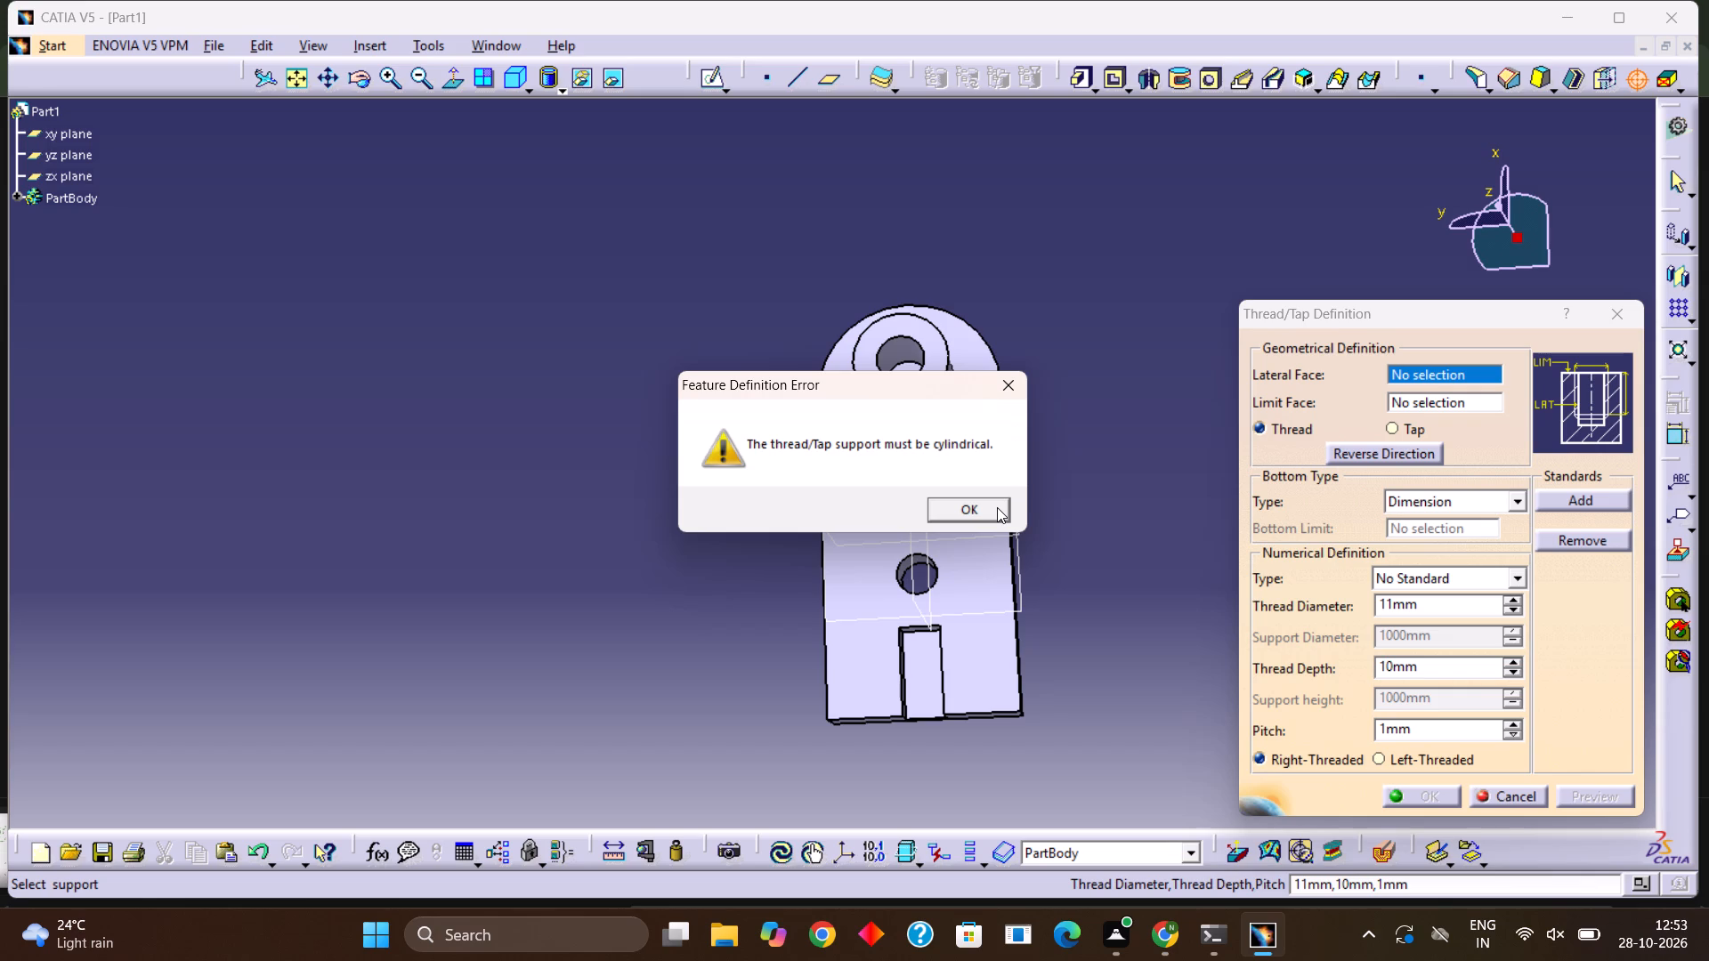
{"action": "left_click", "coordinate": [997, 507]}
{"action": "middle_click_drag", "start_coordinate": [1112, 440], "coordinate": [1111, 440]}
{"action": "right_click_drag", "start_coordinate": [1112, 440], "coordinate": [1111, 440]}
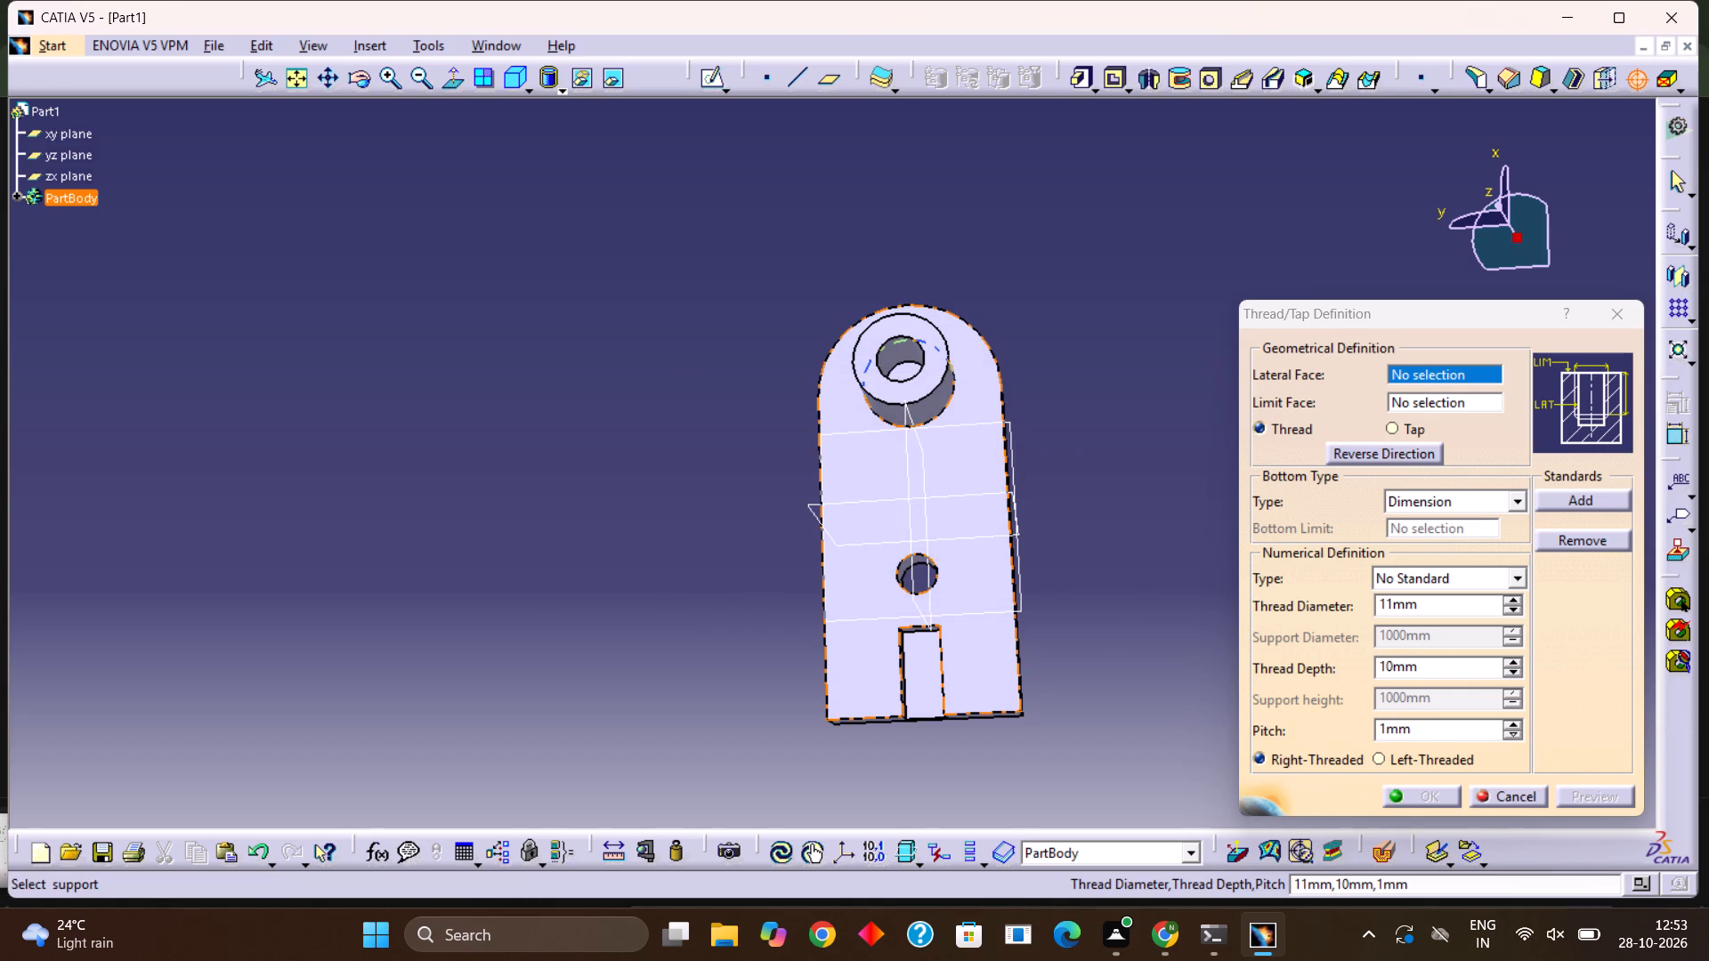
{"action": "middle_click_drag", "start_coordinate": [1111, 440], "coordinate": [611, 485]}
{"action": "right_click_drag", "start_coordinate": [1111, 440], "coordinate": [607, 485]}
{"action": "middle_click", "coordinate": [610, 485]}
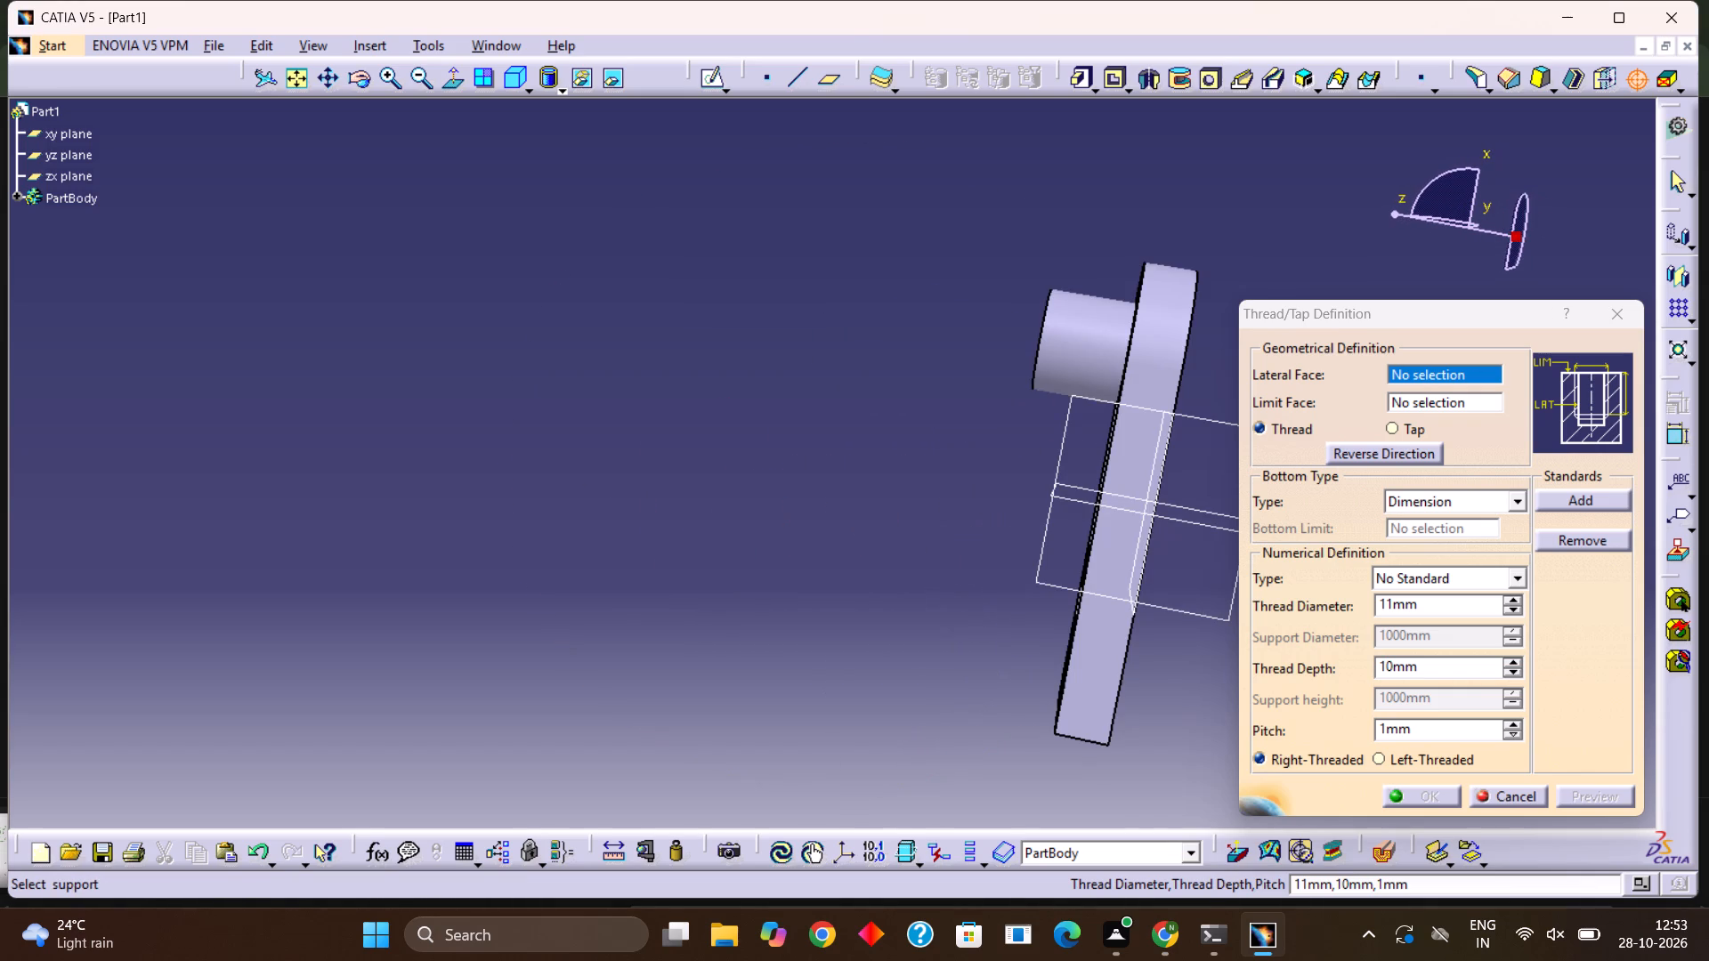
{"action": "left_click", "coordinate": [1160, 378]}
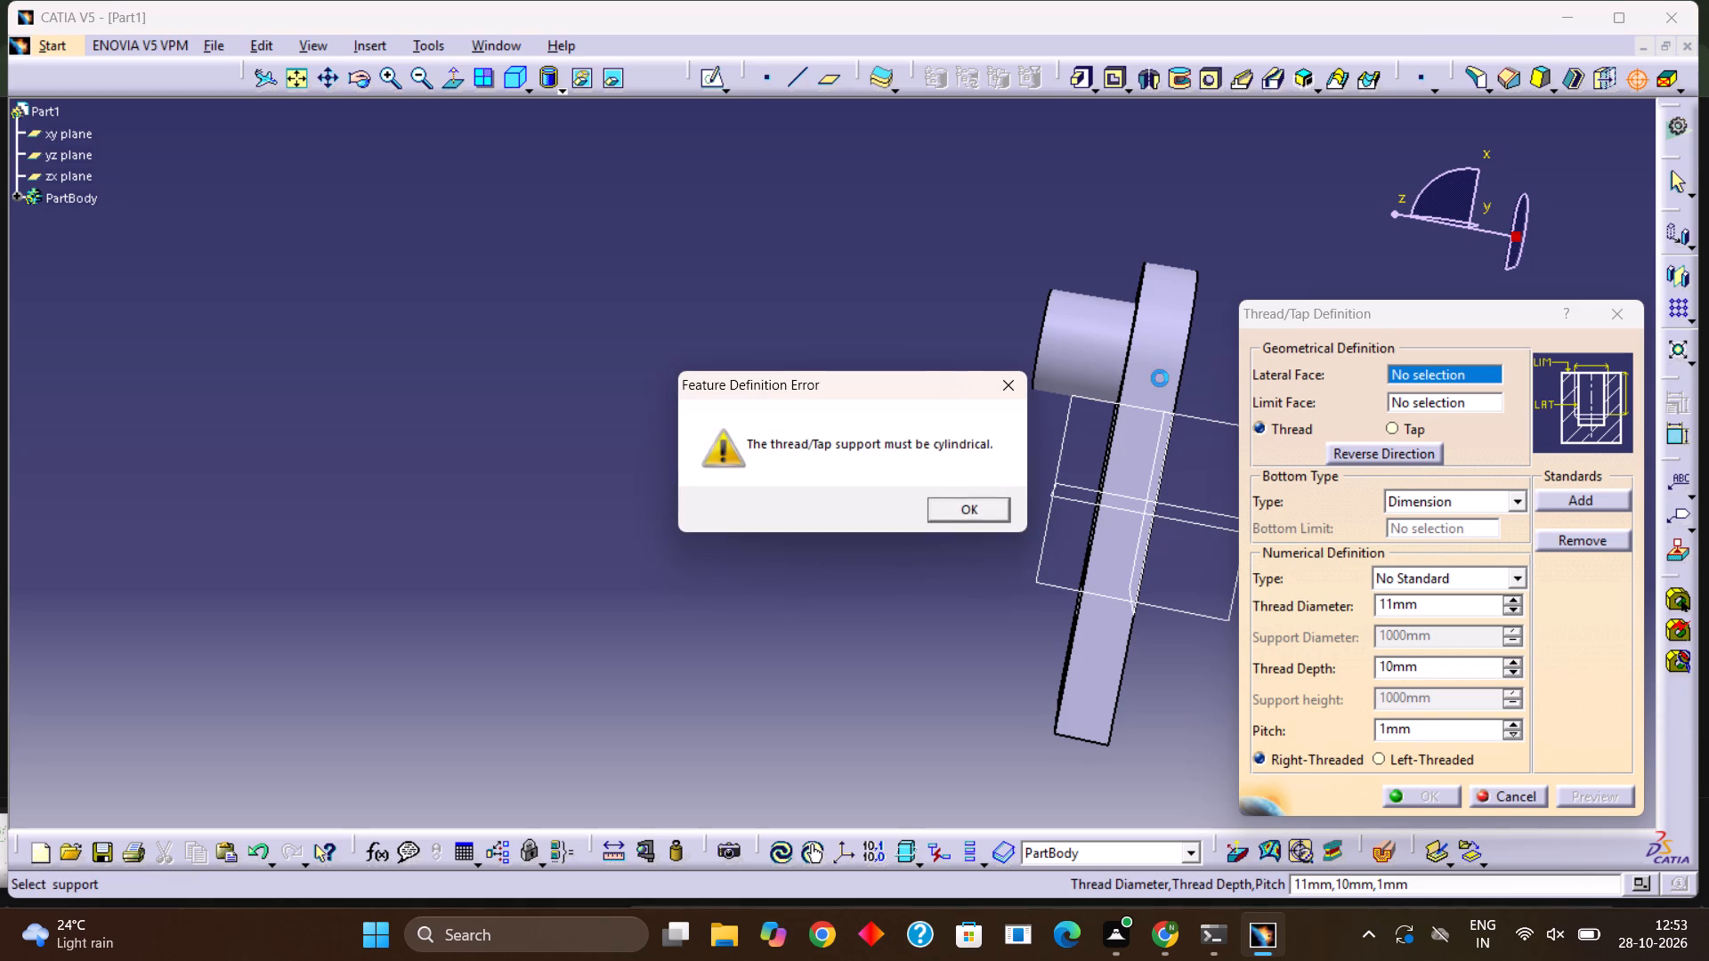
{"action": "left_click", "coordinate": [960, 505]}
{"action": "left_click", "coordinate": [1070, 337]}
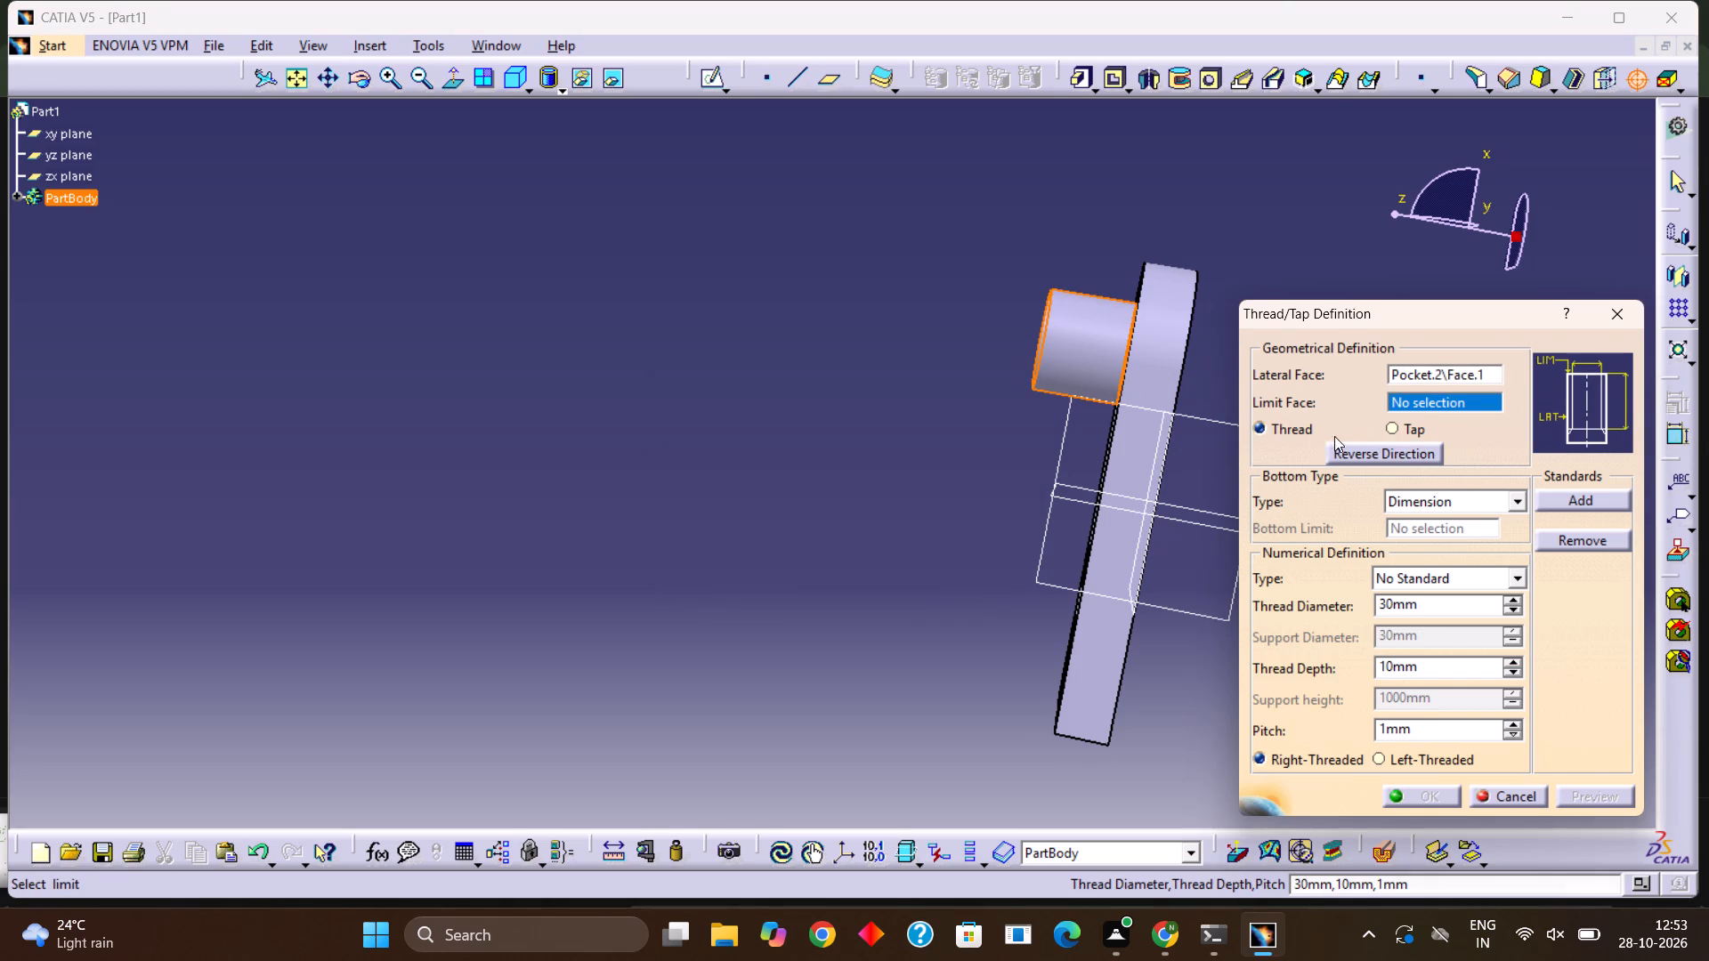
Set the boss's flat top ring as the limit face of the thread.
{"action": "scroll", "coordinate": [1137, 331], "scroll_direction": "down", "scroll_amount": 1}
{"action": "middle_click_drag", "start_coordinate": [1067, 435], "coordinate": [1119, 430]}
{"action": "right_click_drag", "start_coordinate": [1069, 435], "coordinate": [1119, 430]}
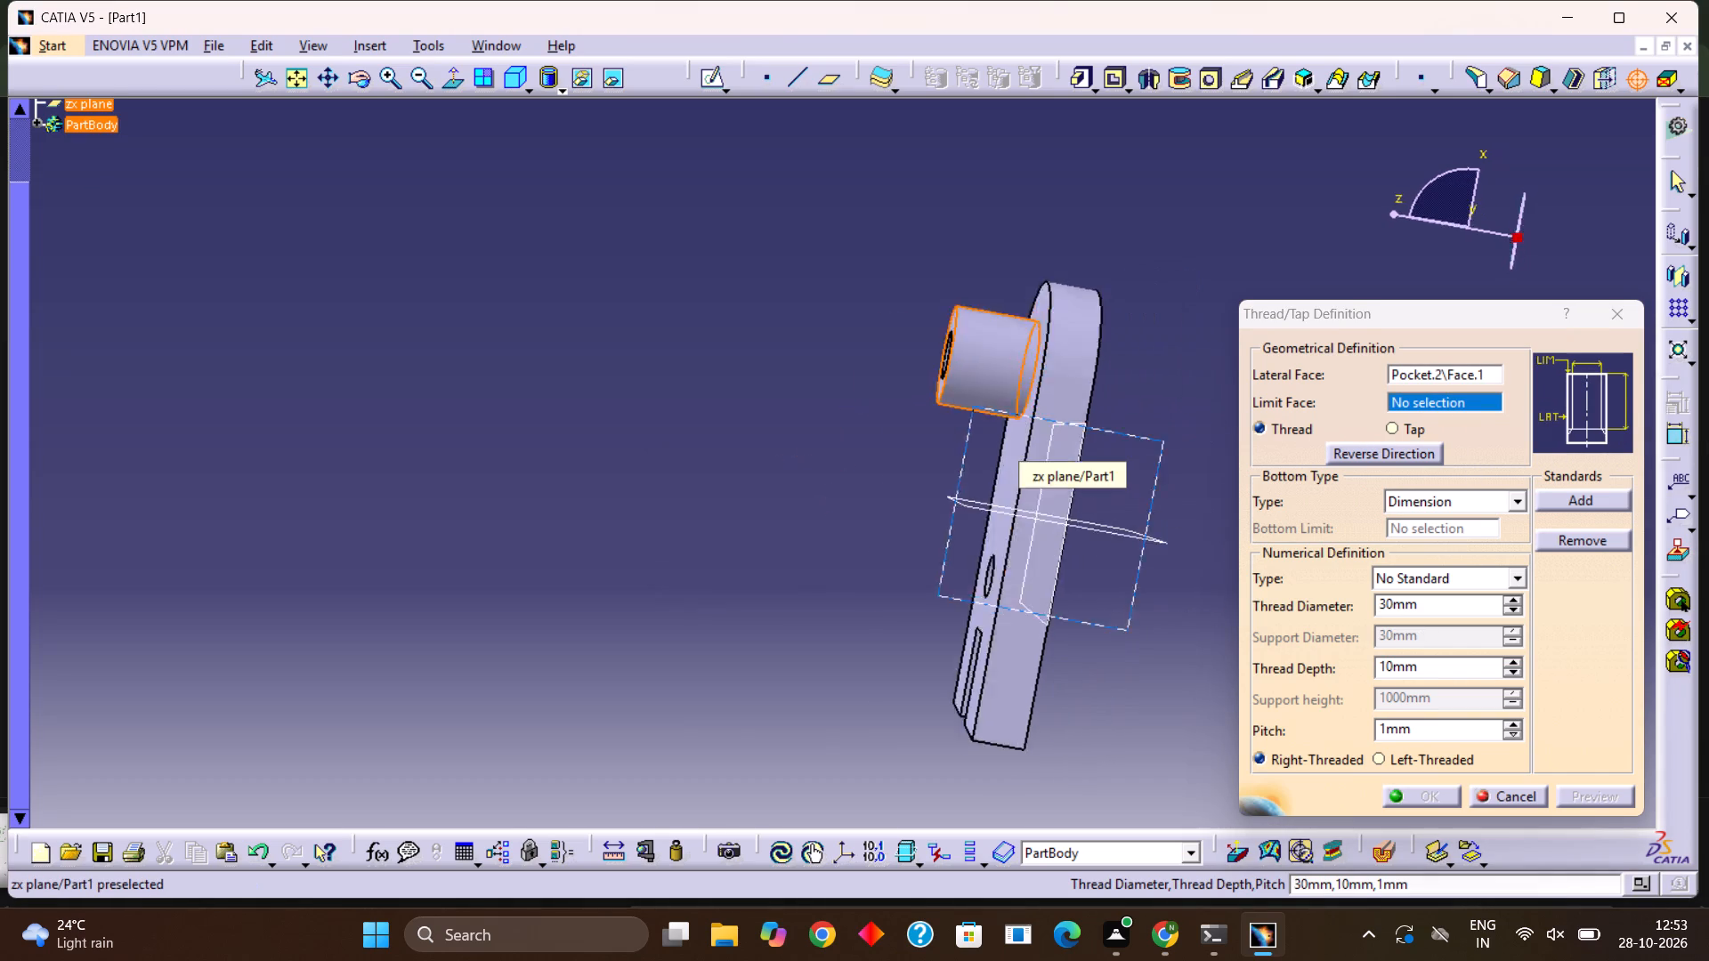
{"action": "middle_click_drag", "start_coordinate": [1119, 430], "coordinate": [1228, 421]}
{"action": "right_click_drag", "start_coordinate": [1119, 430], "coordinate": [1228, 421]}
{"action": "middle_click_drag", "start_coordinate": [593, 349], "coordinate": [598, 352]}
{"action": "right_click_drag", "start_coordinate": [598, 352], "coordinate": [883, 385]}
{"action": "left_click_drag", "start_coordinate": [598, 352], "coordinate": [883, 384]}
{"action": "middle_click_drag", "start_coordinate": [598, 352], "coordinate": [883, 384]}
{"action": "middle_click_drag", "start_coordinate": [611, 432], "coordinate": [849, 456]}
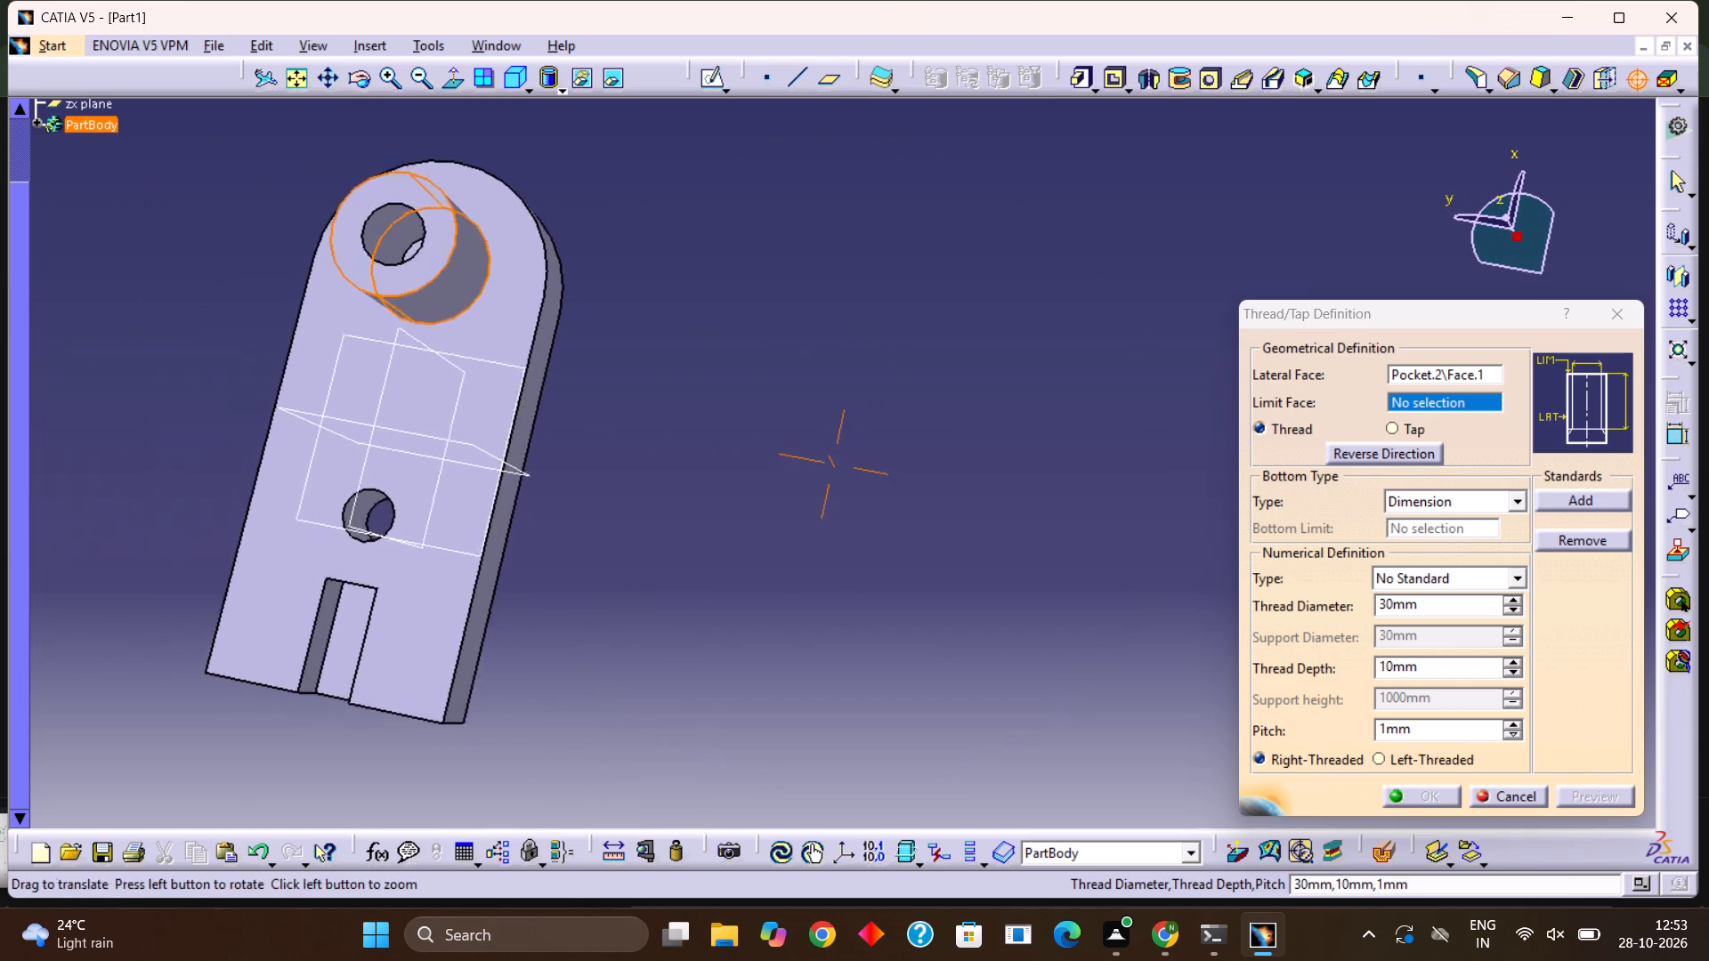
{"action": "middle_click_drag", "start_coordinate": [849, 456], "coordinate": [946, 469]}
{"action": "right_click_drag", "start_coordinate": [739, 476], "coordinate": [976, 531]}
{"action": "middle_click_drag", "start_coordinate": [739, 476], "coordinate": [968, 531]}
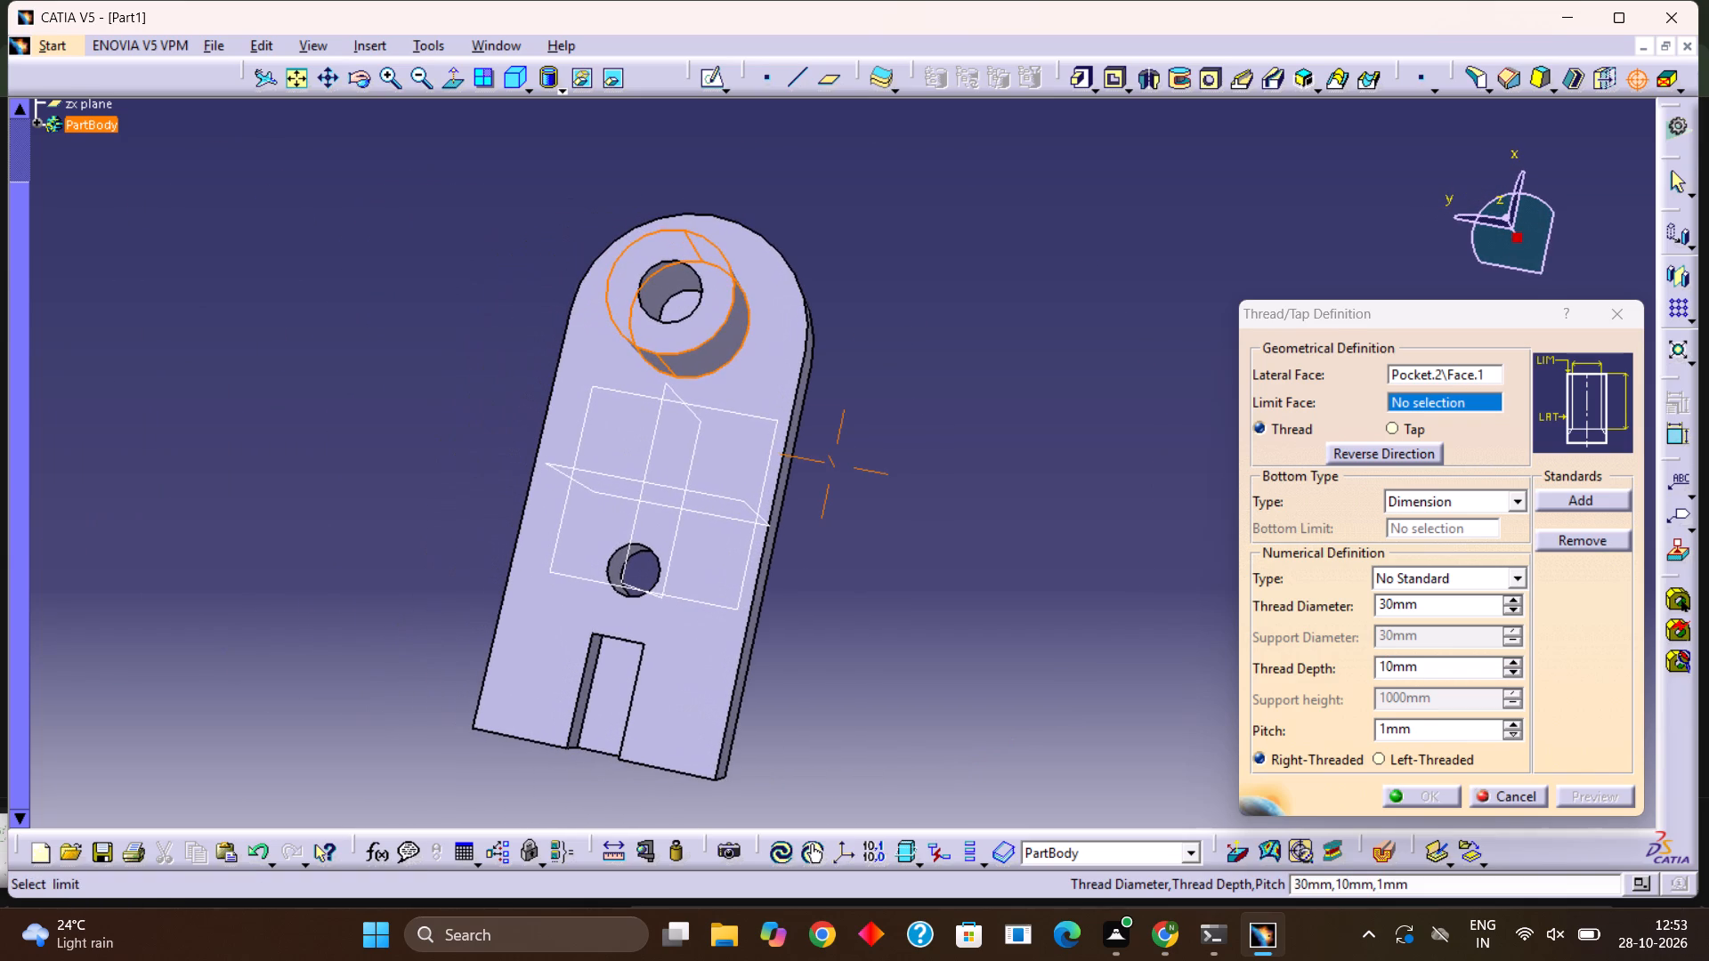
{"action": "middle_click_drag", "start_coordinate": [943, 532], "coordinate": [1039, 583]}
{"action": "right_click_drag", "start_coordinate": [944, 533], "coordinate": [1039, 583]}
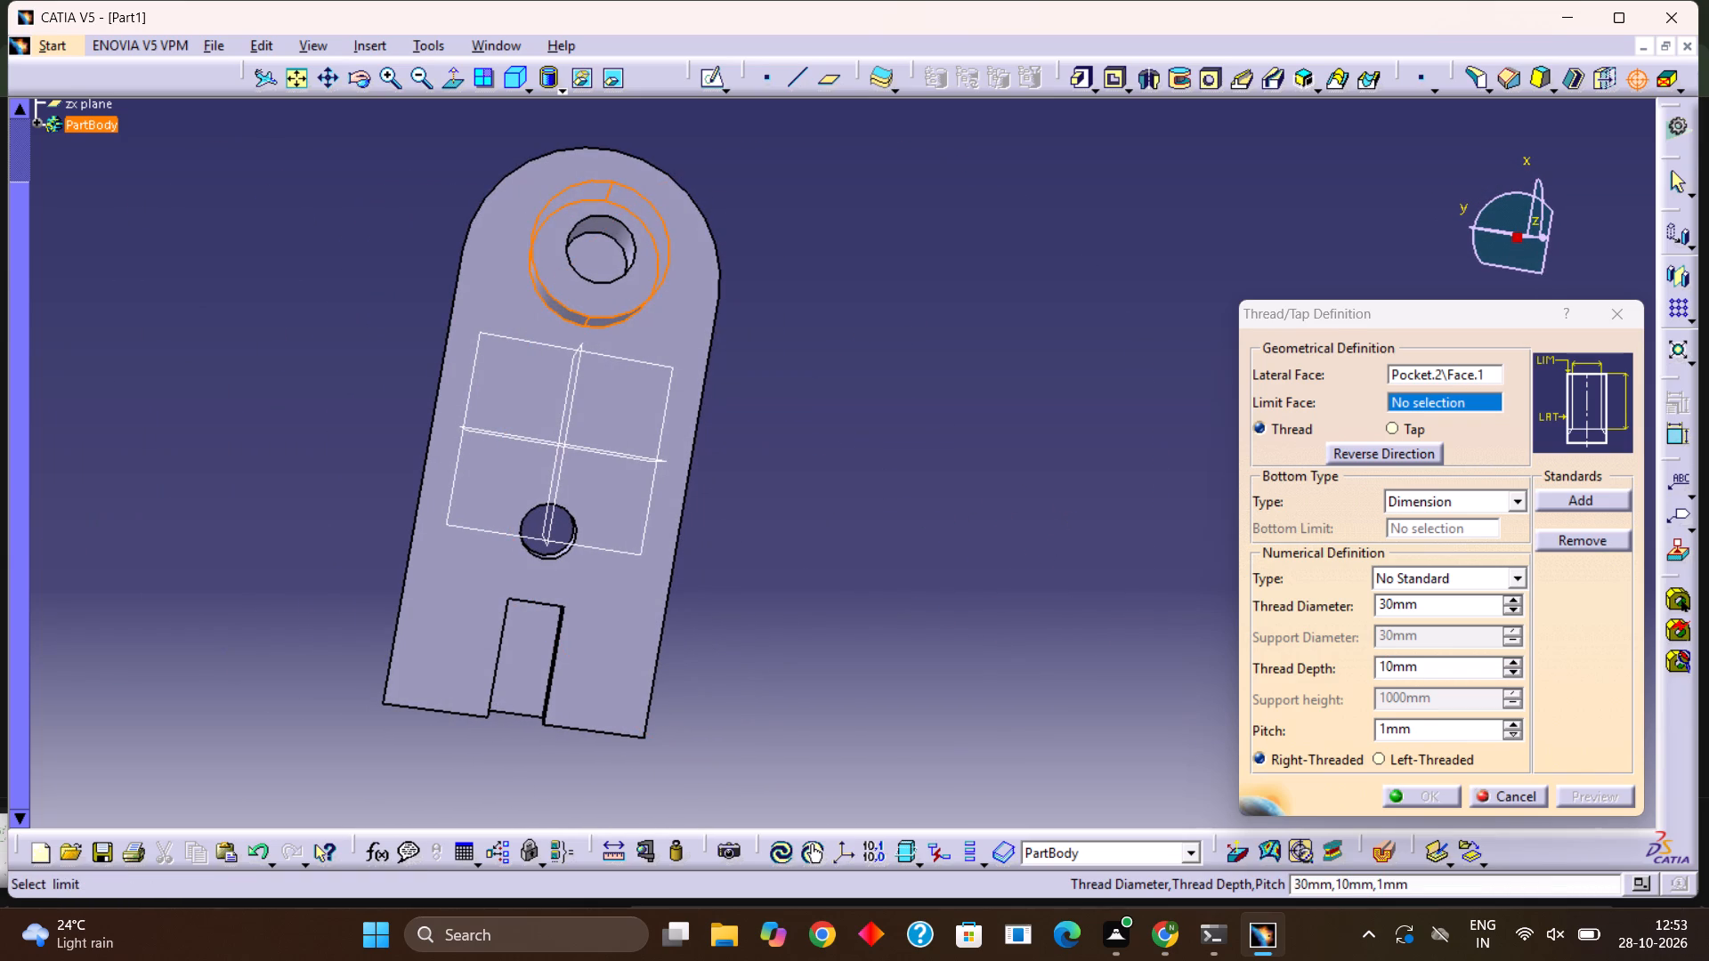
{"action": "left_click", "coordinate": [622, 295]}
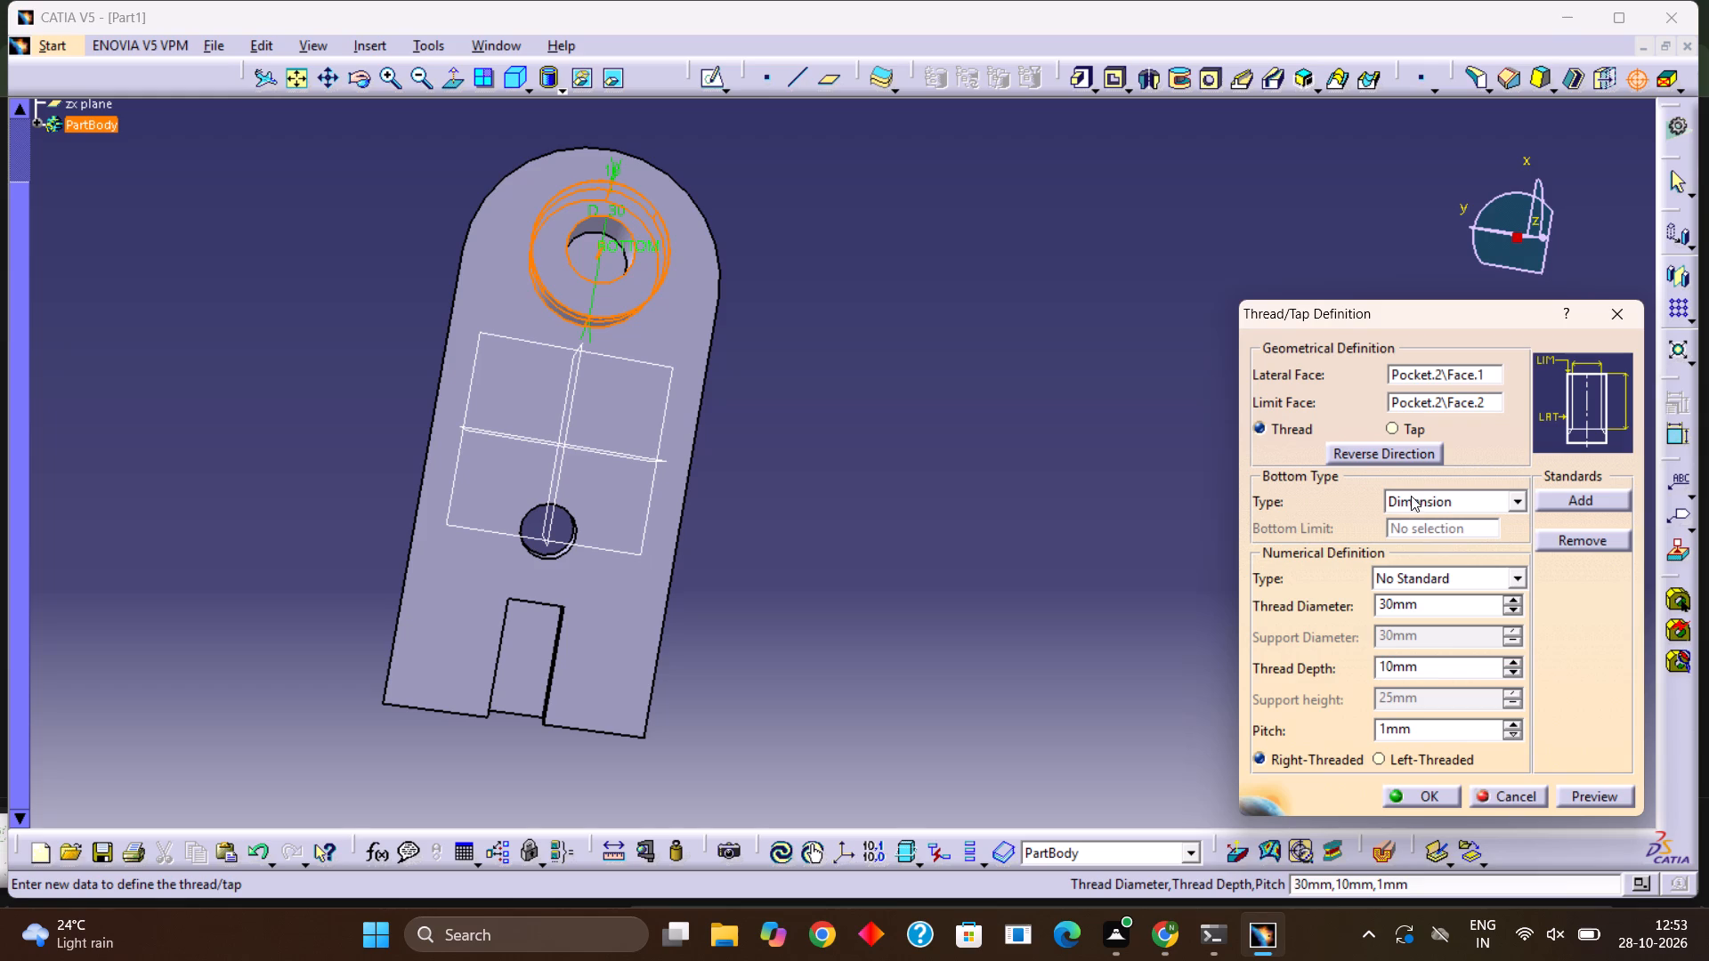
Preview the boss thread with the Thread option and examine it from the side of the plate.
{"action": "left_click", "coordinate": [1389, 421]}
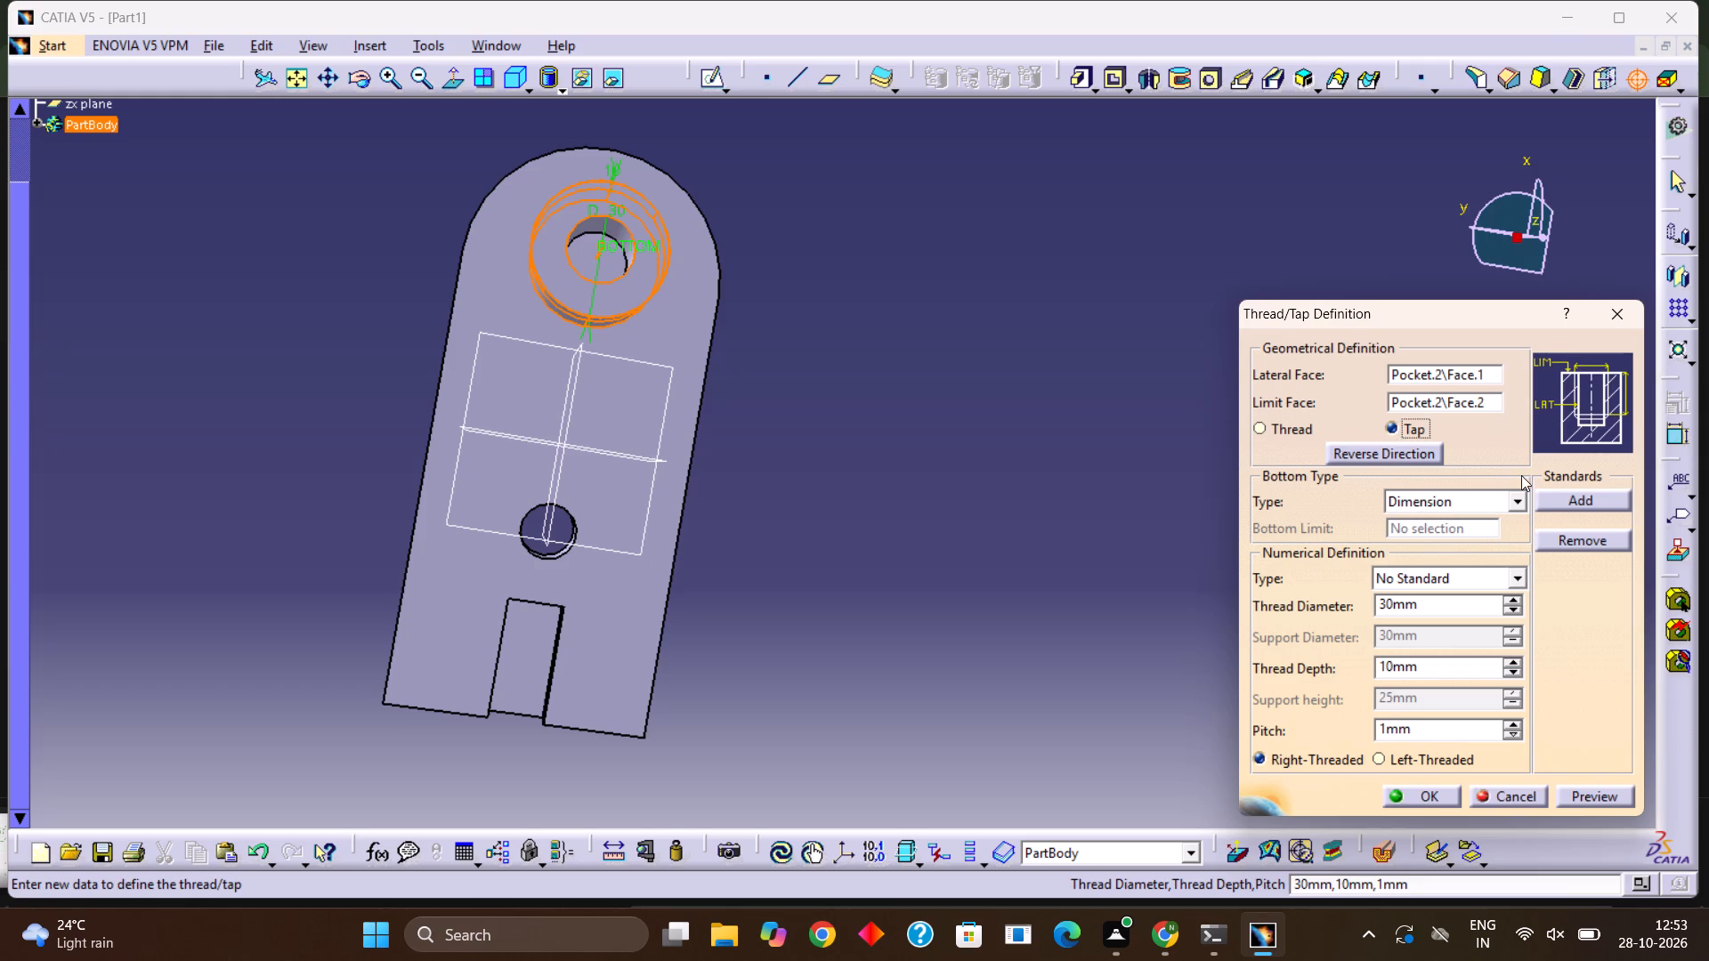
{"action": "left_click", "coordinate": [1282, 425]}
{"action": "left_click", "coordinate": [1624, 793]}
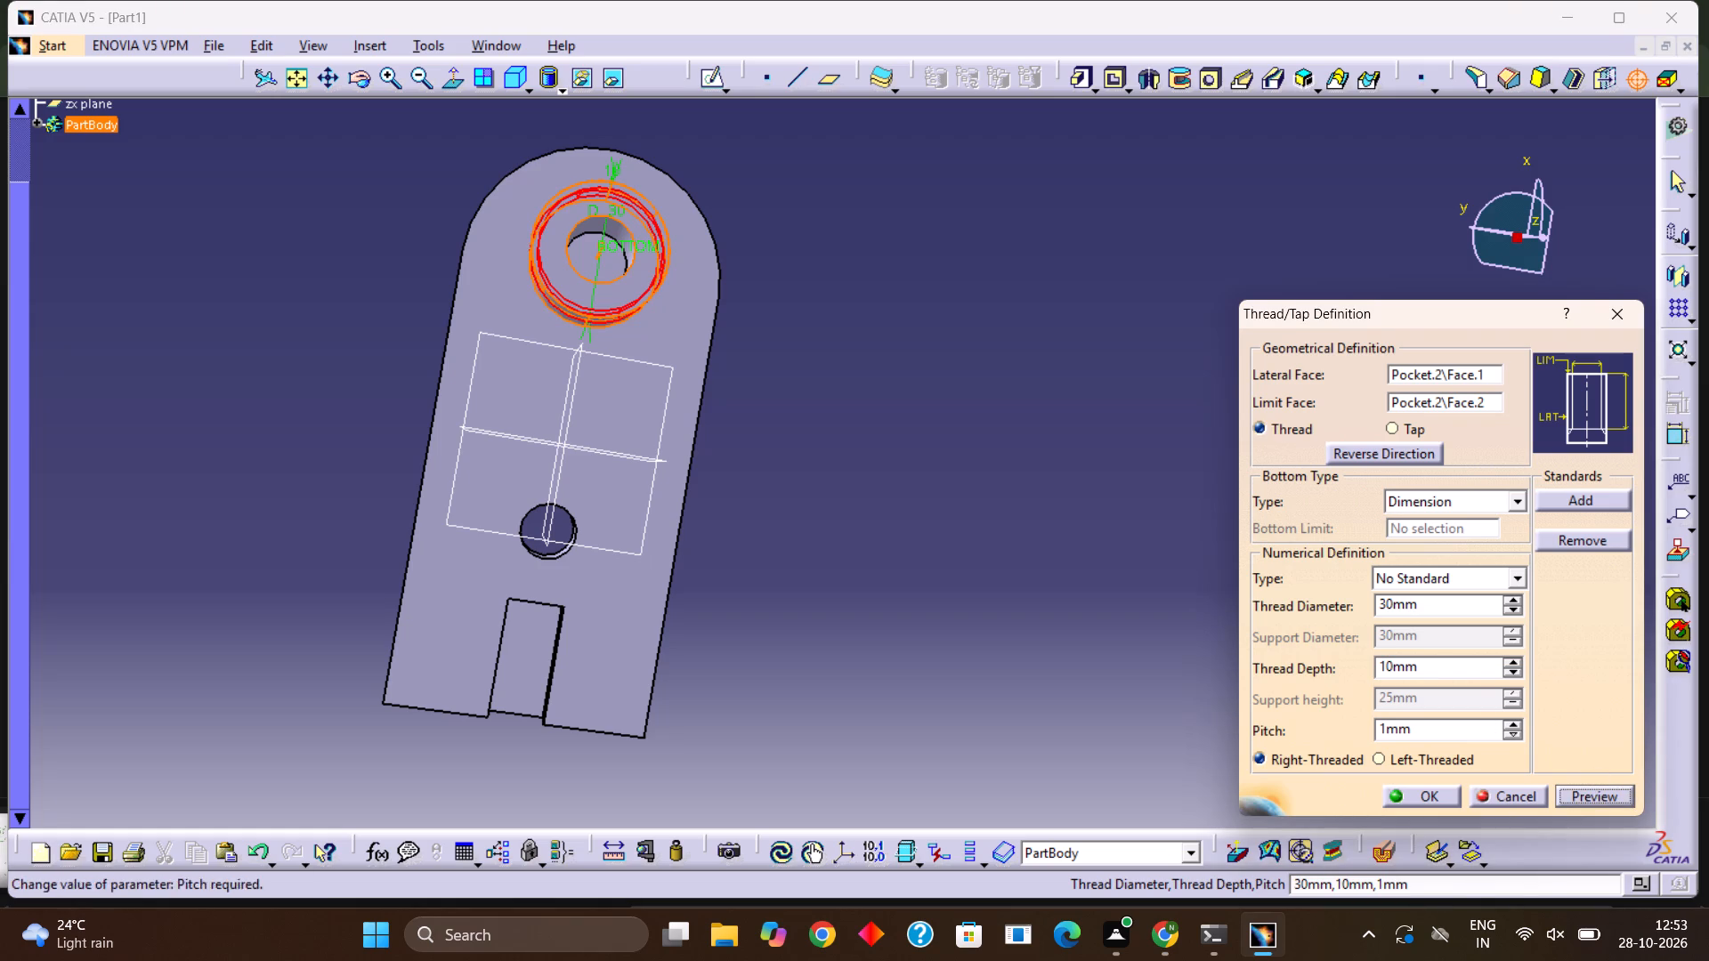
{"action": "middle_click_drag", "start_coordinate": [1197, 652], "coordinate": [1170, 387]}
{"action": "right_click_drag", "start_coordinate": [1190, 640], "coordinate": [1134, 384]}
{"action": "middle_click_drag", "start_coordinate": [976, 409], "coordinate": [975, 410]}
{"action": "scroll", "coordinate": [976, 409], "scroll_direction": "down", "scroll_amount": 1}
{"action": "right_click_drag", "start_coordinate": [976, 409], "coordinate": [975, 410]}
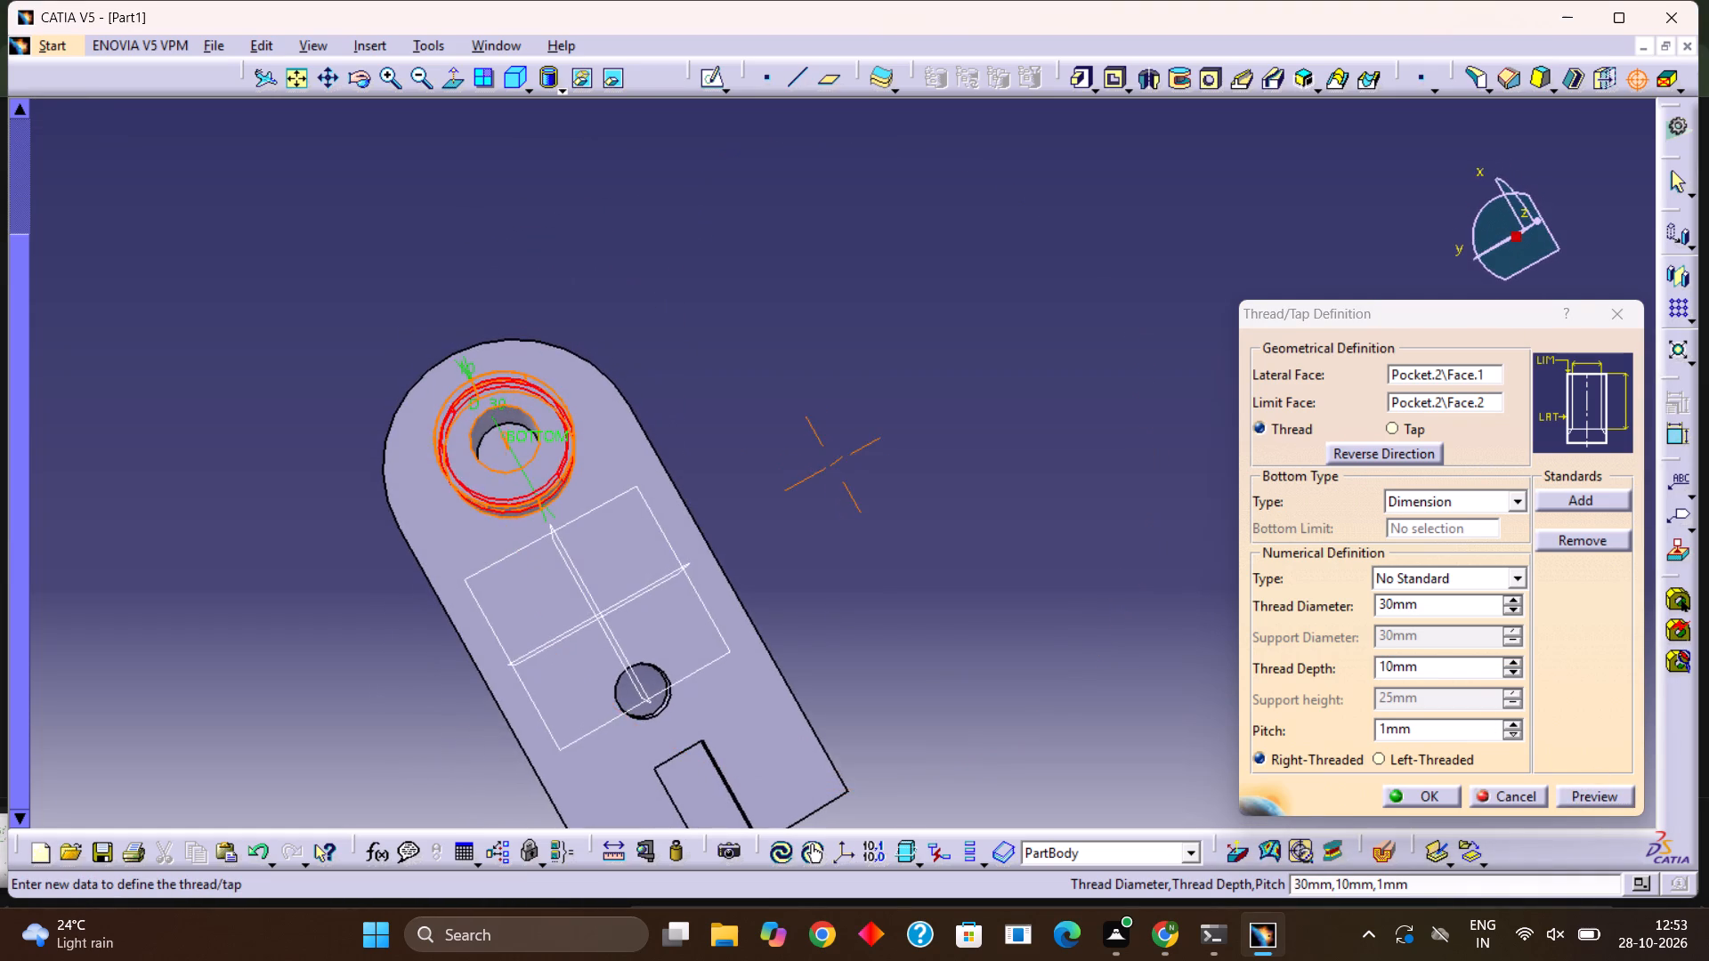
{"action": "middle_click_drag", "start_coordinate": [975, 410], "coordinate": [477, 522]}
{"action": "right_click_drag", "start_coordinate": [975, 410], "coordinate": [477, 522]}
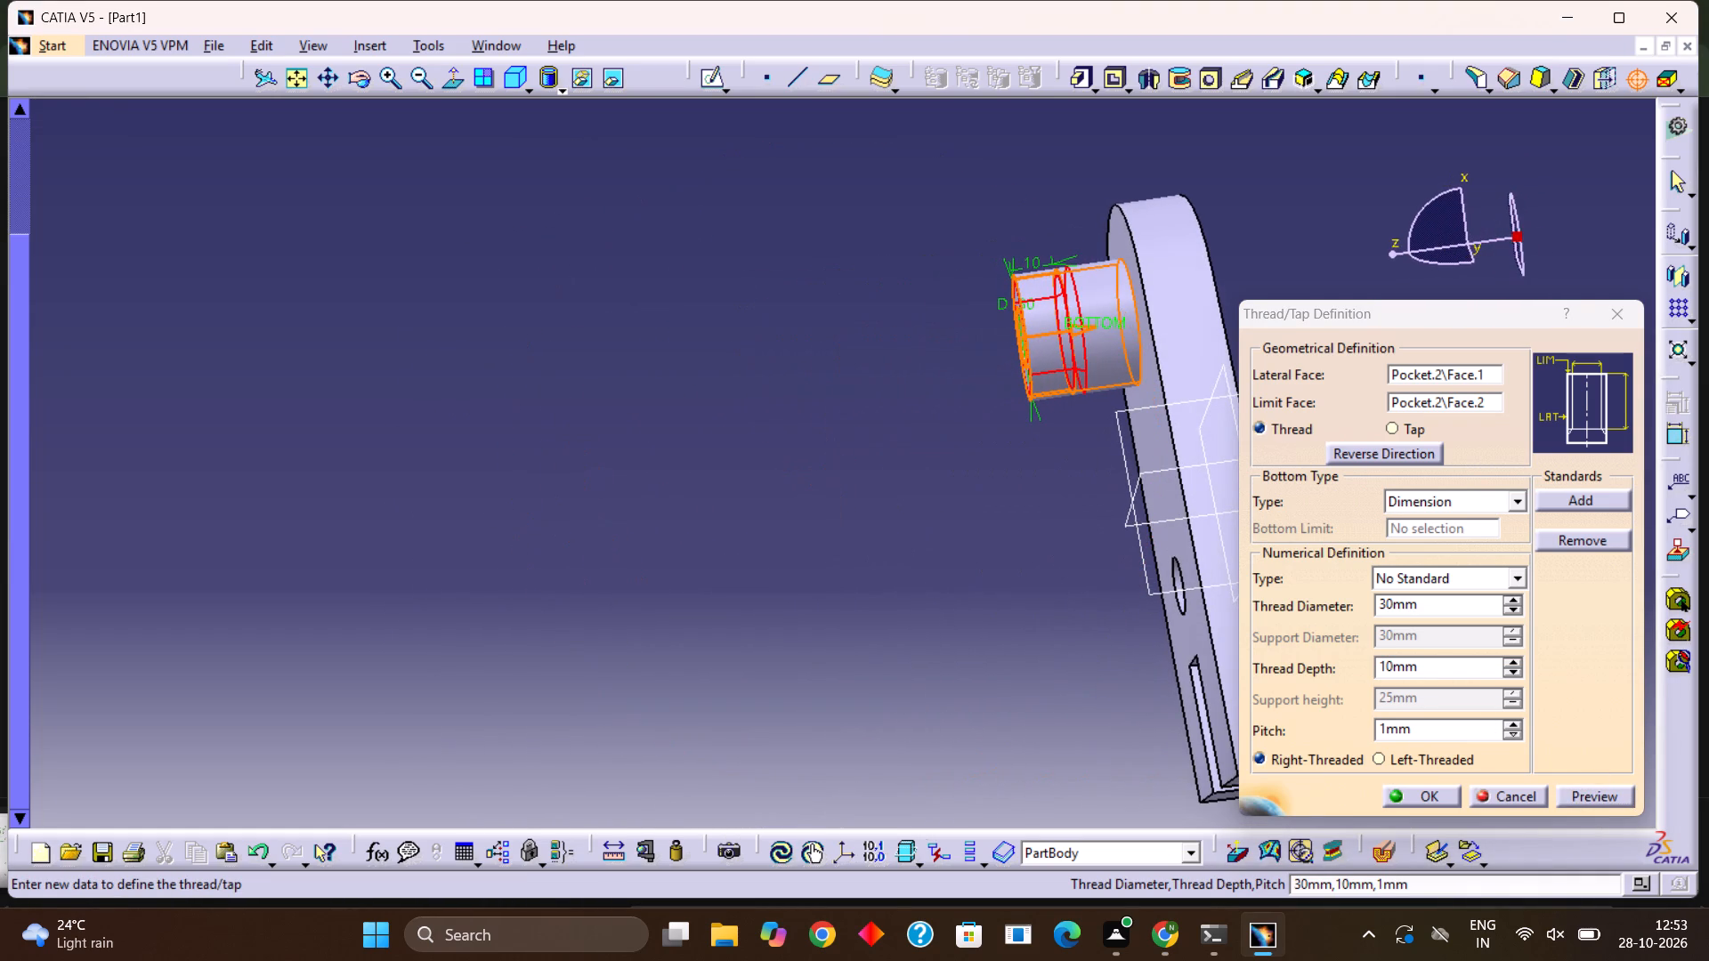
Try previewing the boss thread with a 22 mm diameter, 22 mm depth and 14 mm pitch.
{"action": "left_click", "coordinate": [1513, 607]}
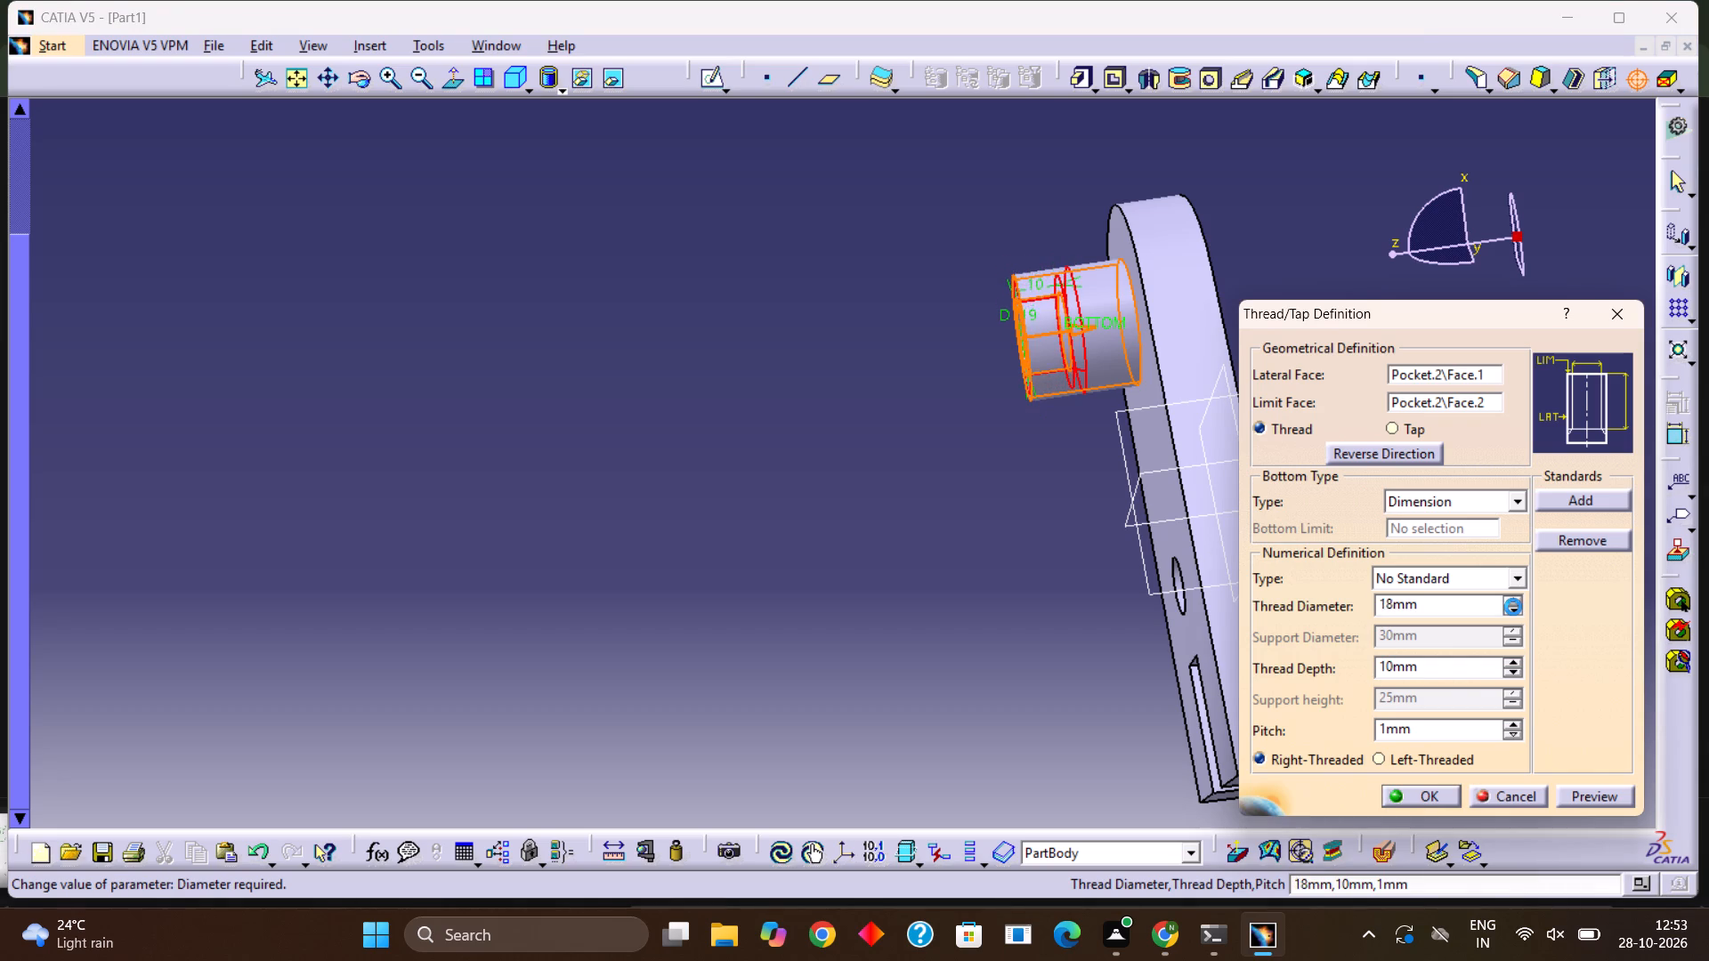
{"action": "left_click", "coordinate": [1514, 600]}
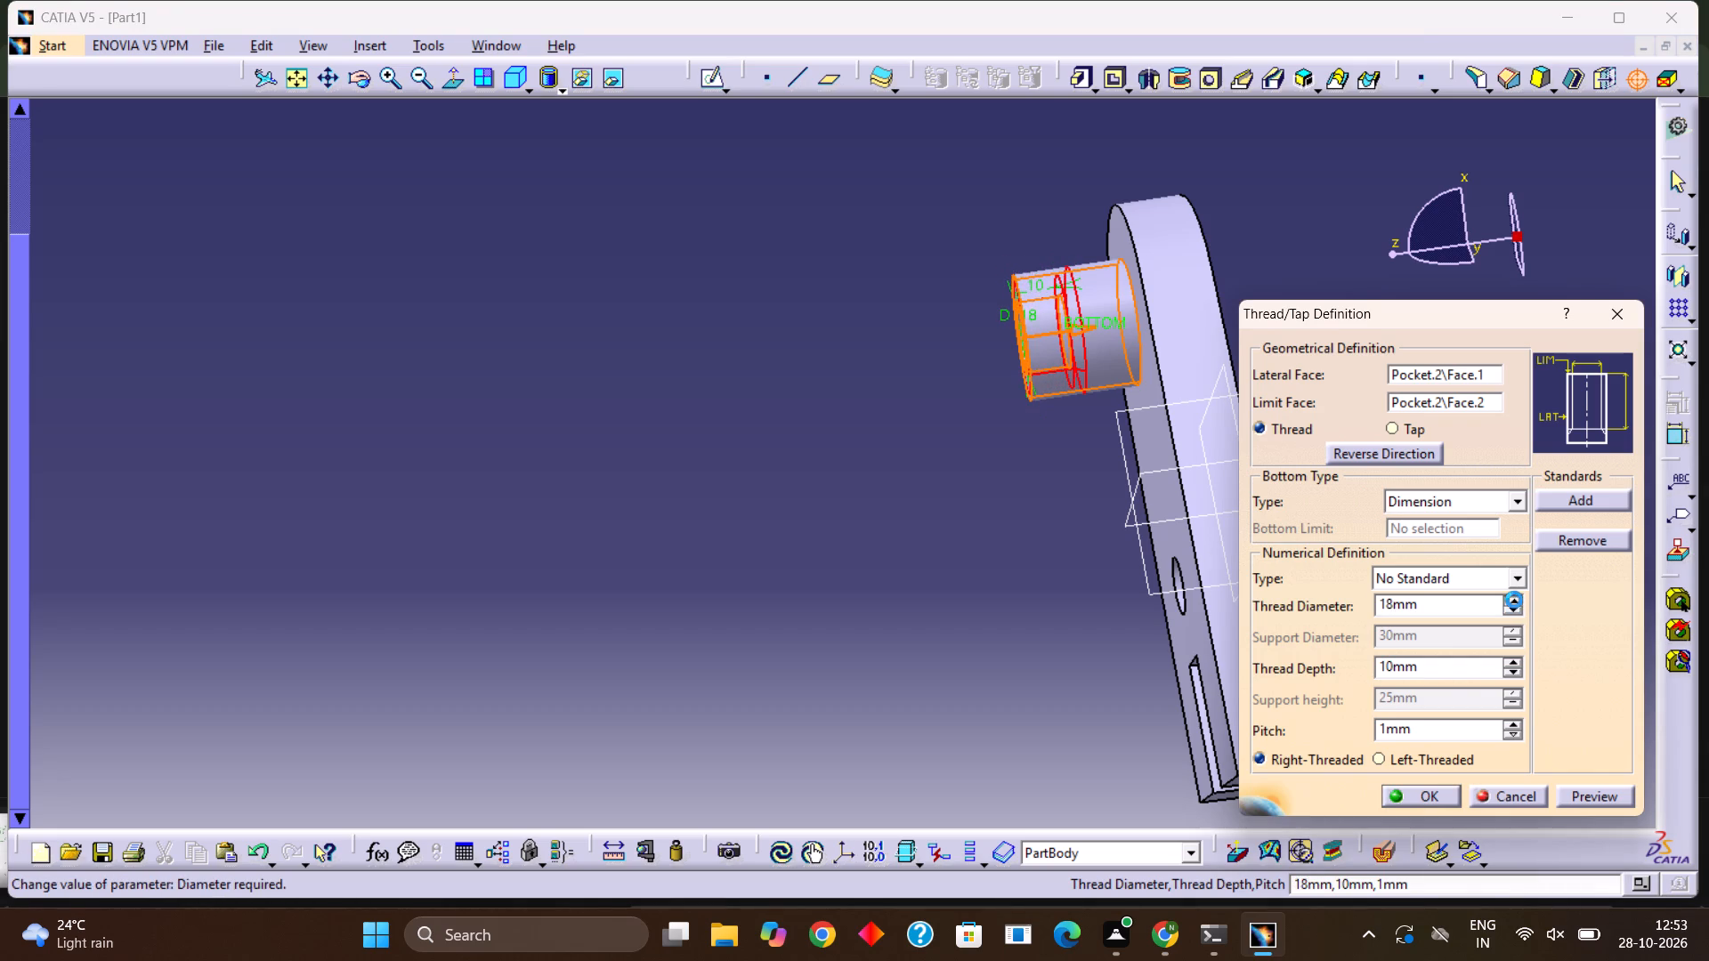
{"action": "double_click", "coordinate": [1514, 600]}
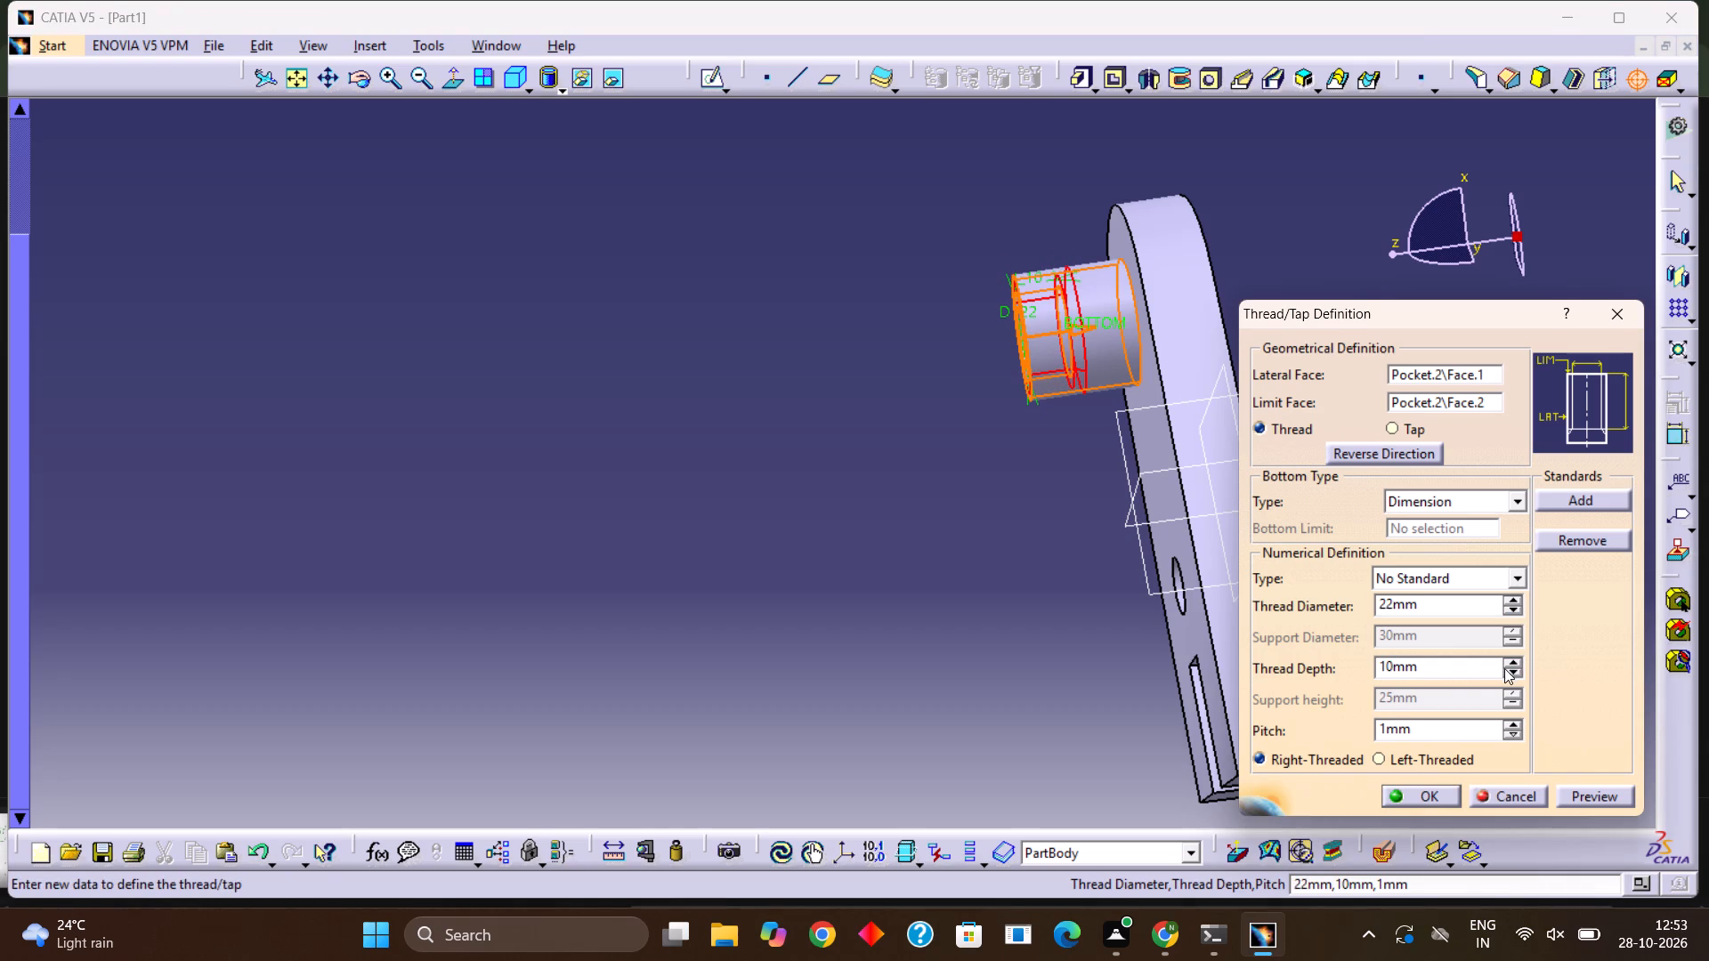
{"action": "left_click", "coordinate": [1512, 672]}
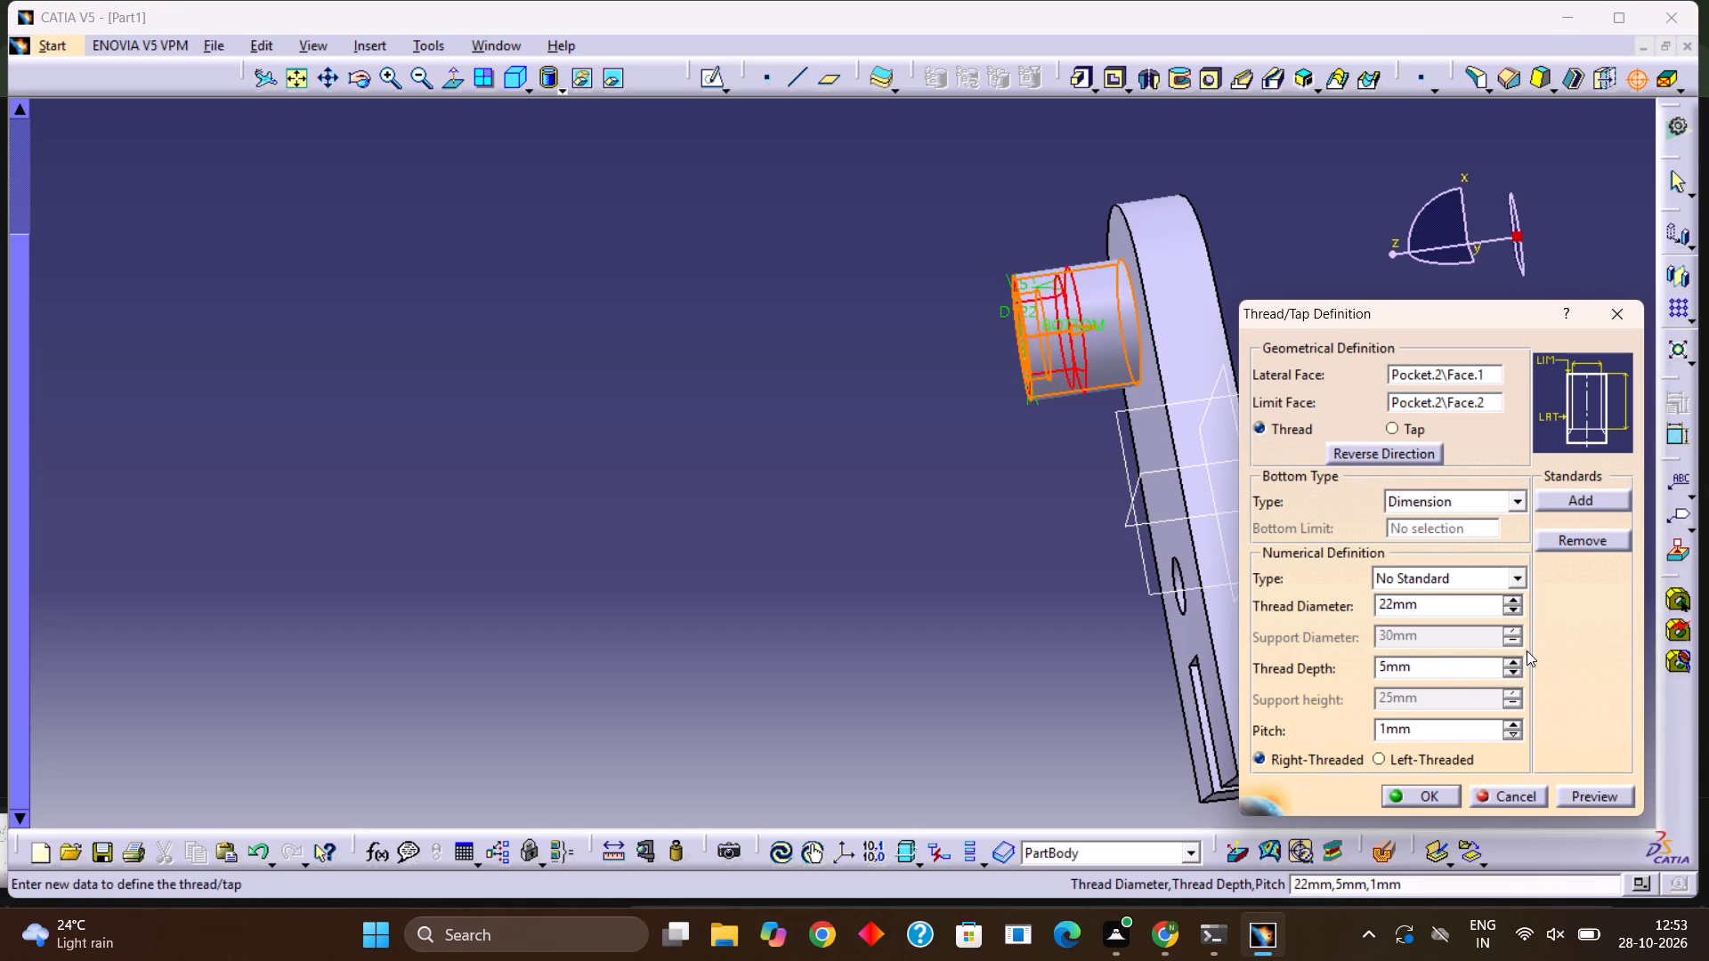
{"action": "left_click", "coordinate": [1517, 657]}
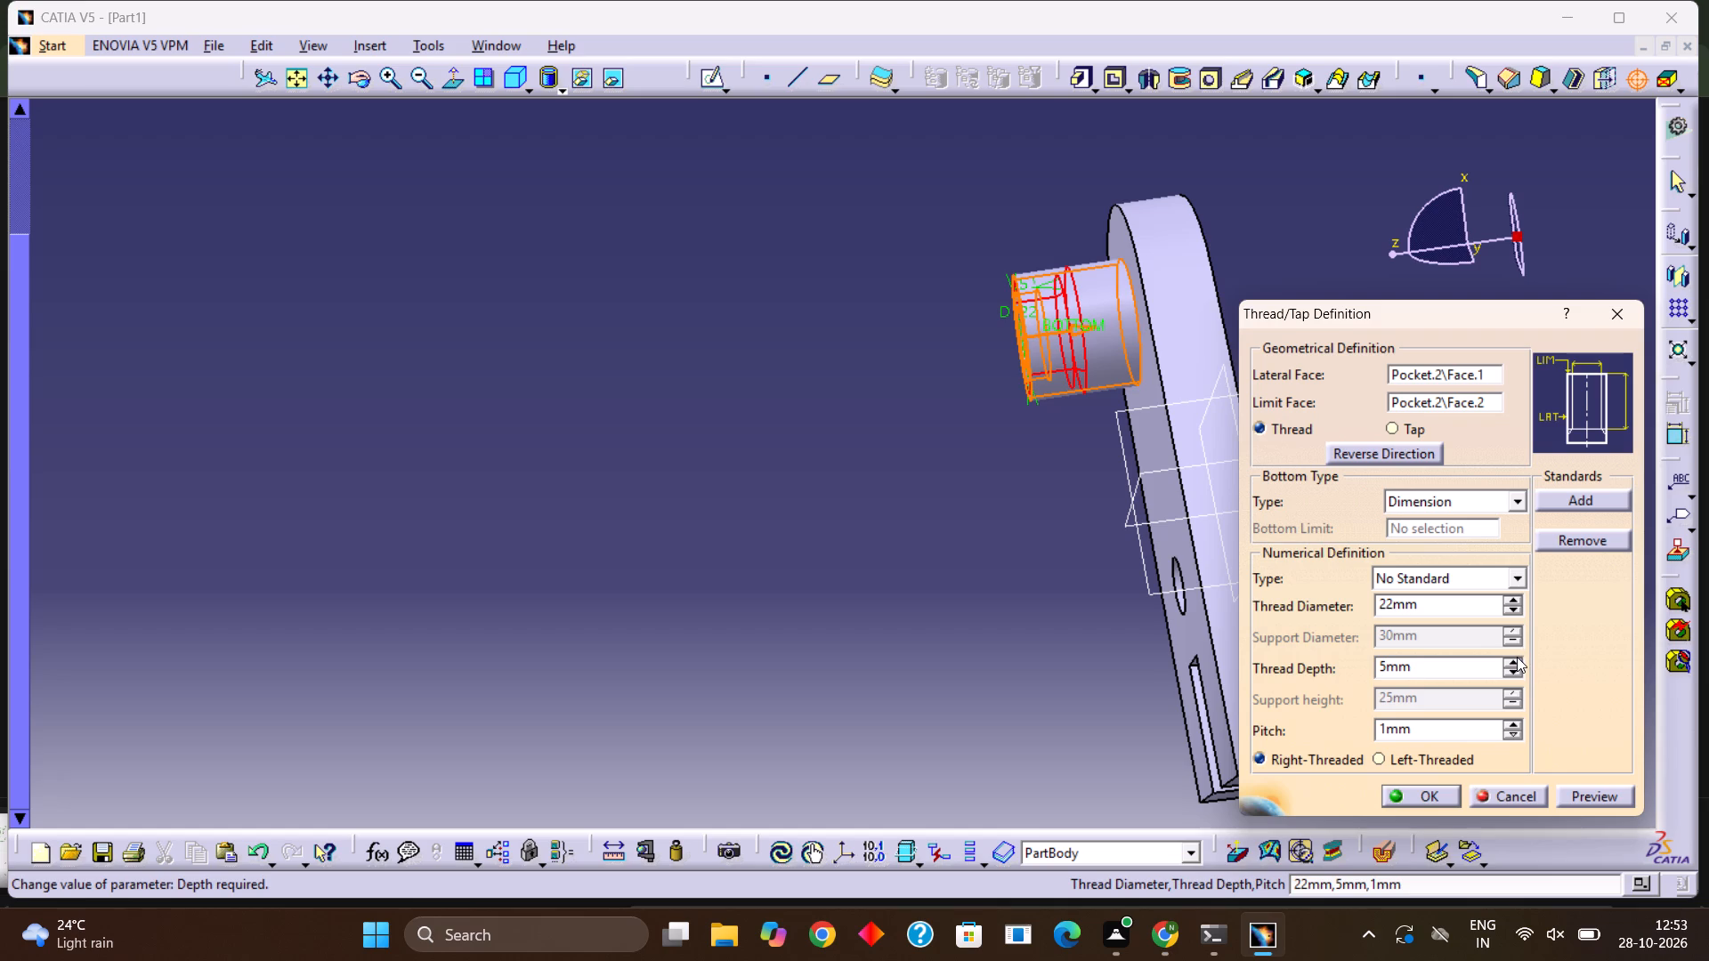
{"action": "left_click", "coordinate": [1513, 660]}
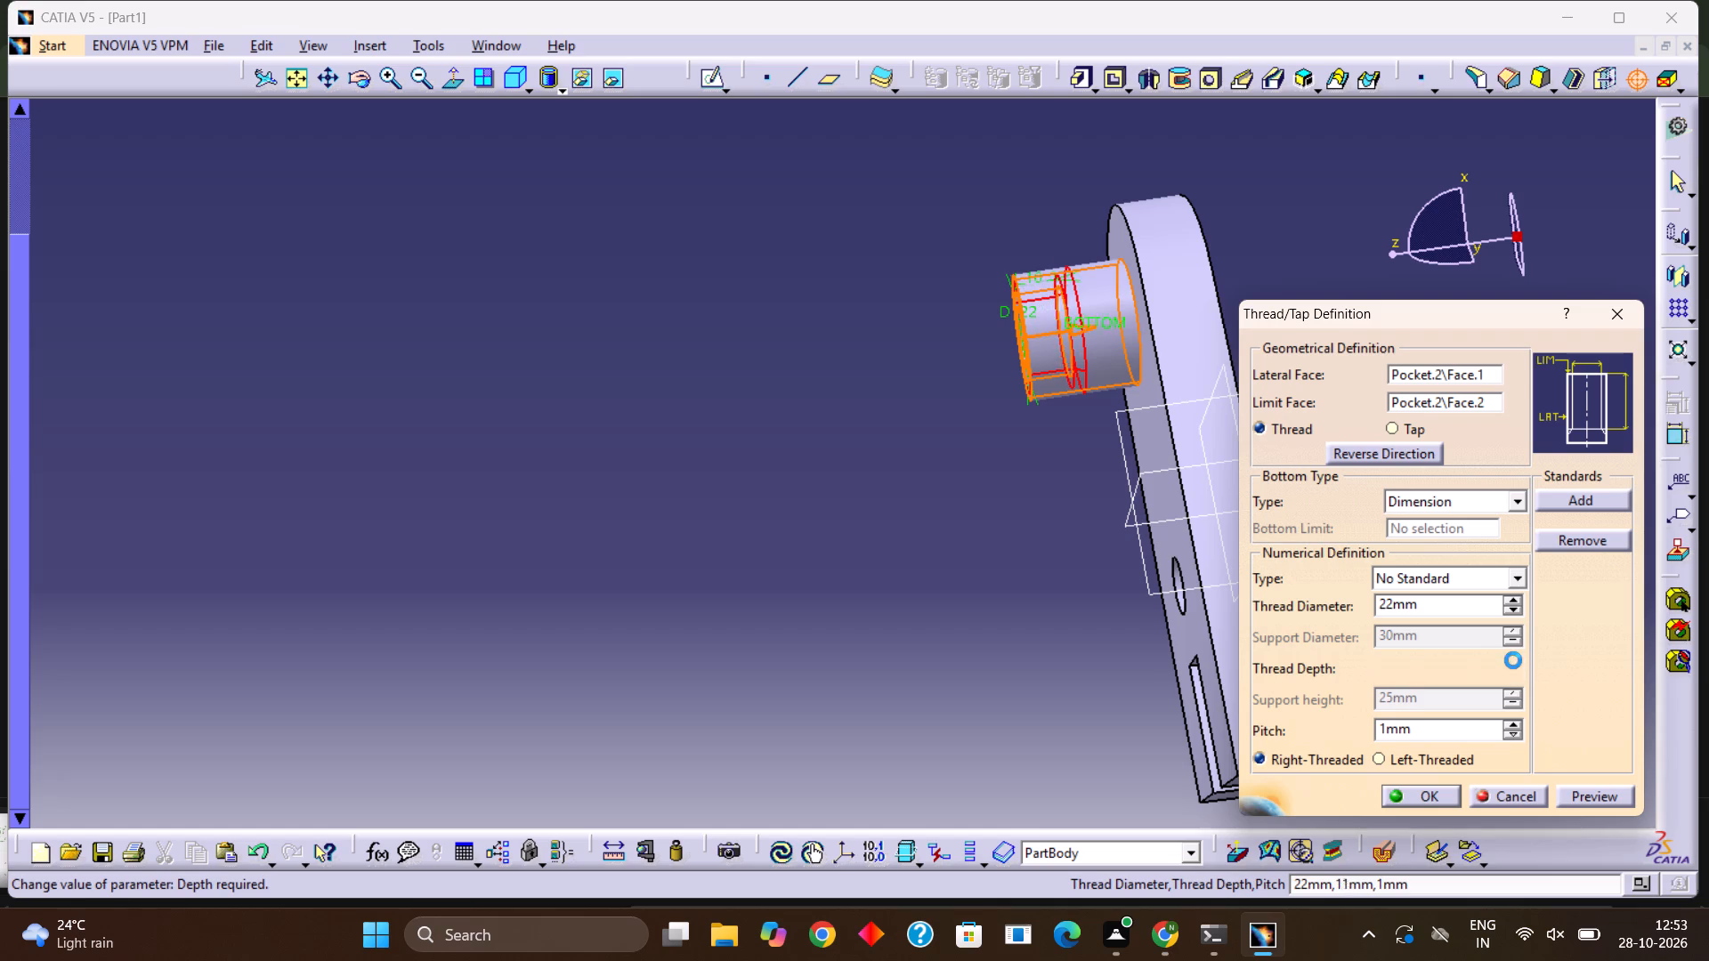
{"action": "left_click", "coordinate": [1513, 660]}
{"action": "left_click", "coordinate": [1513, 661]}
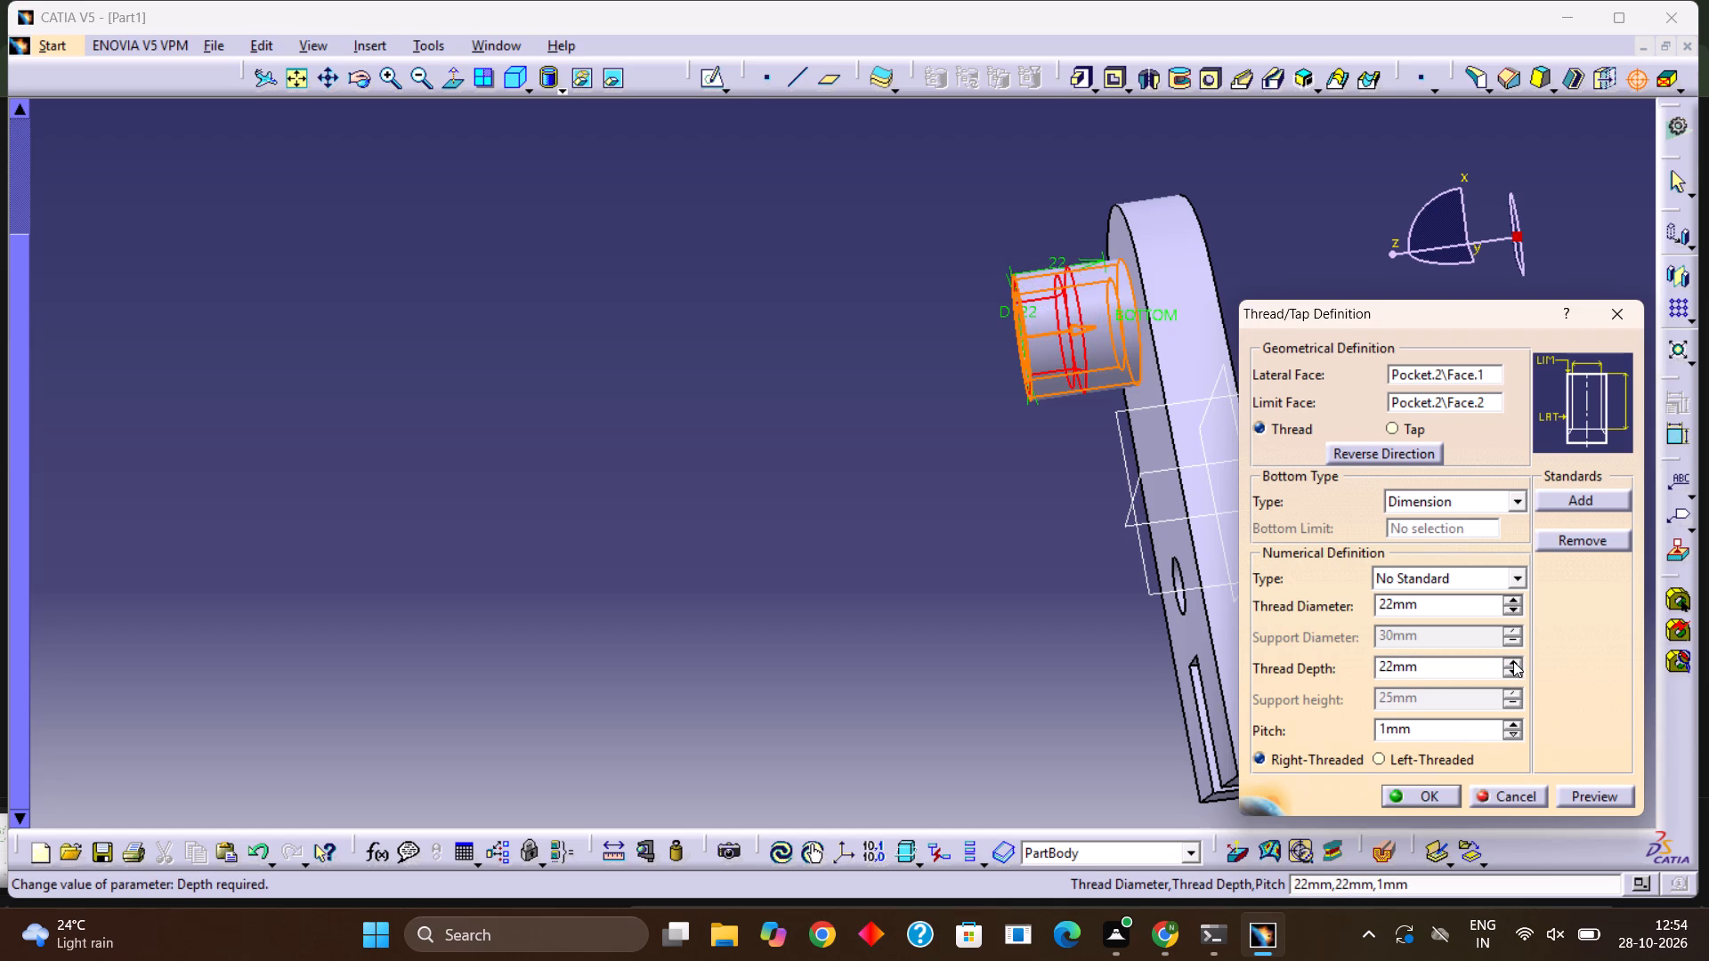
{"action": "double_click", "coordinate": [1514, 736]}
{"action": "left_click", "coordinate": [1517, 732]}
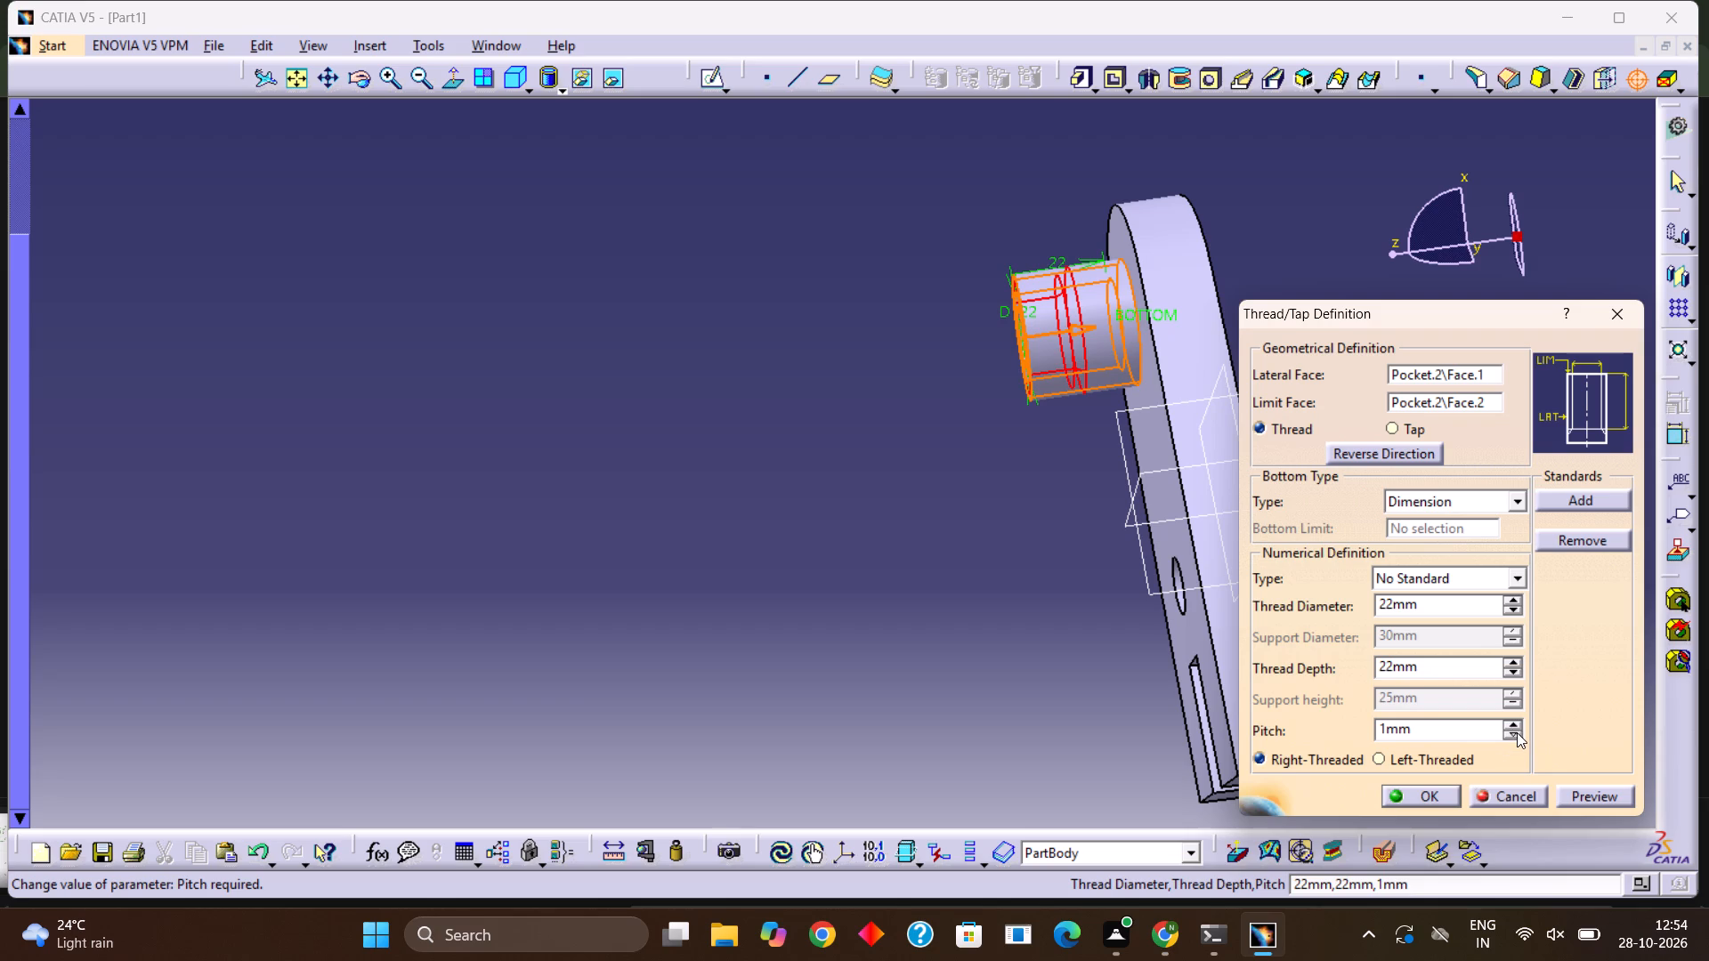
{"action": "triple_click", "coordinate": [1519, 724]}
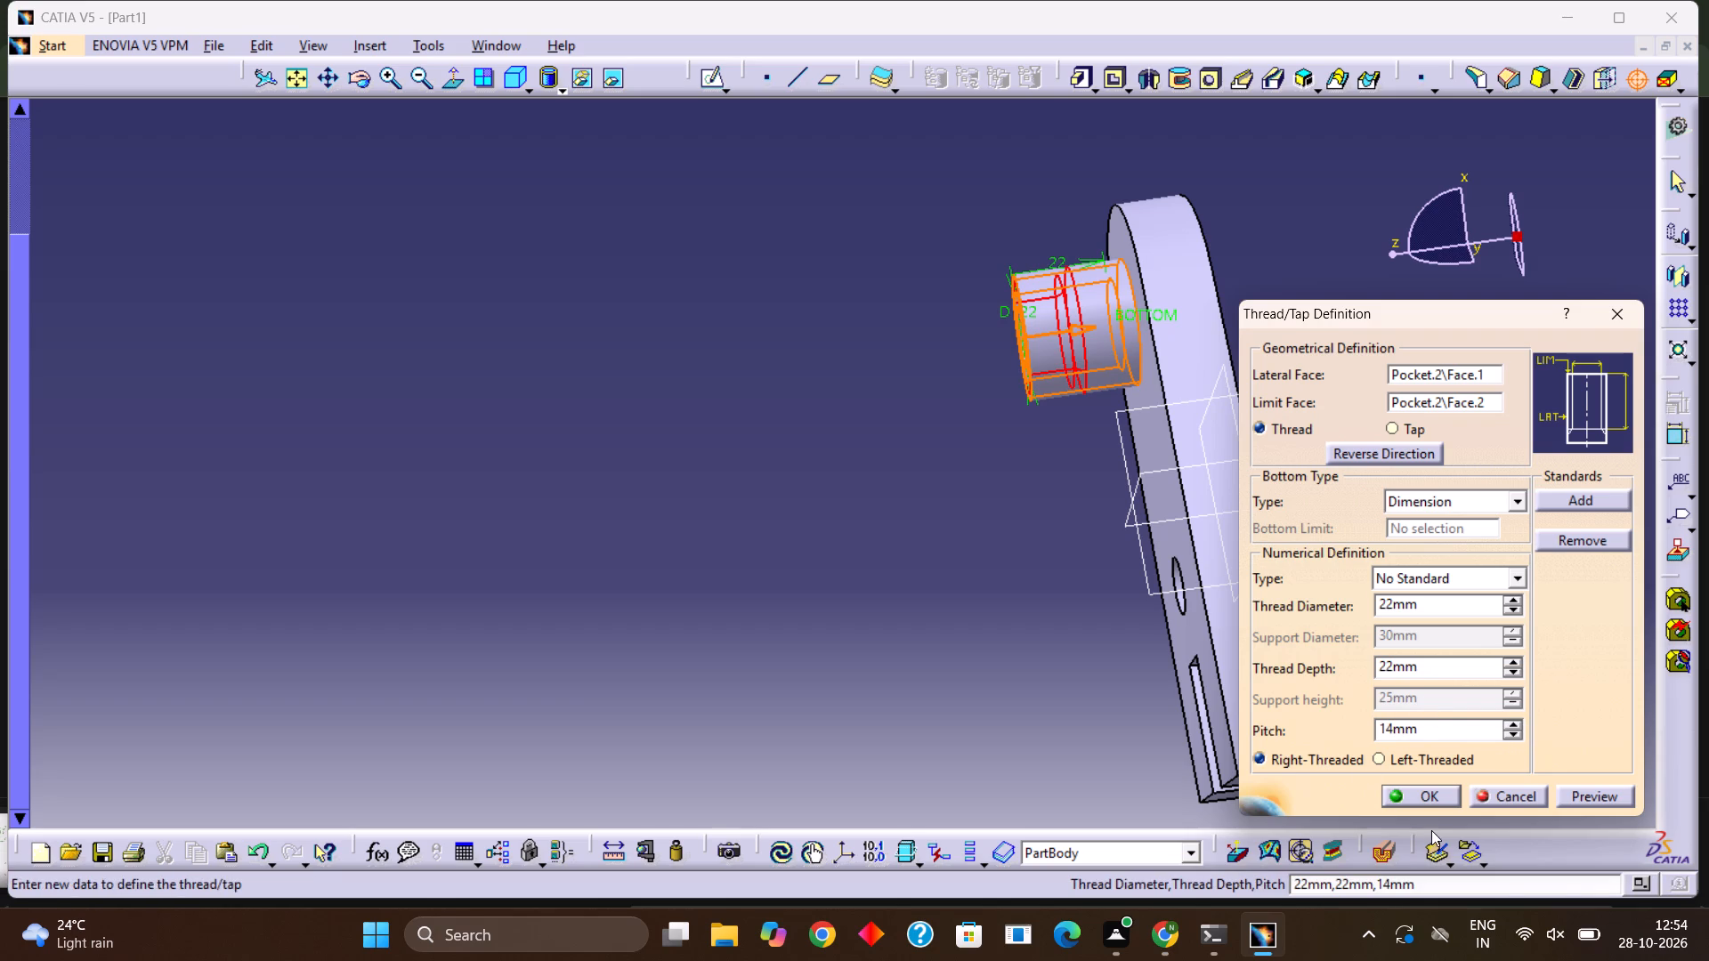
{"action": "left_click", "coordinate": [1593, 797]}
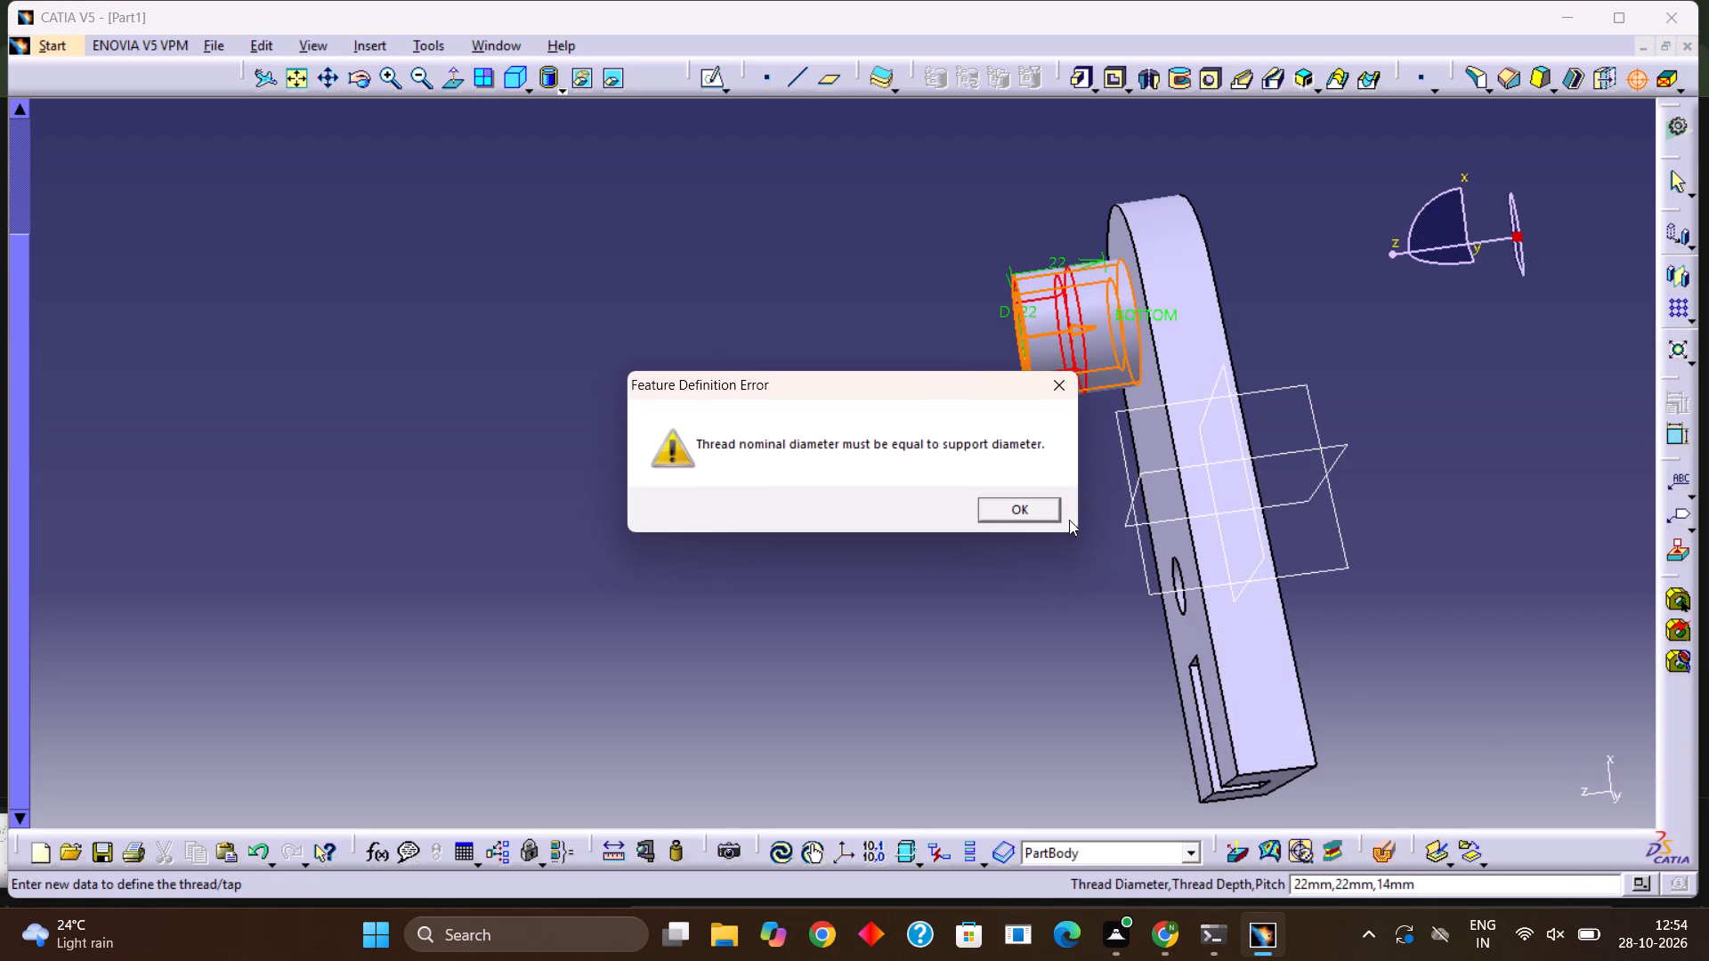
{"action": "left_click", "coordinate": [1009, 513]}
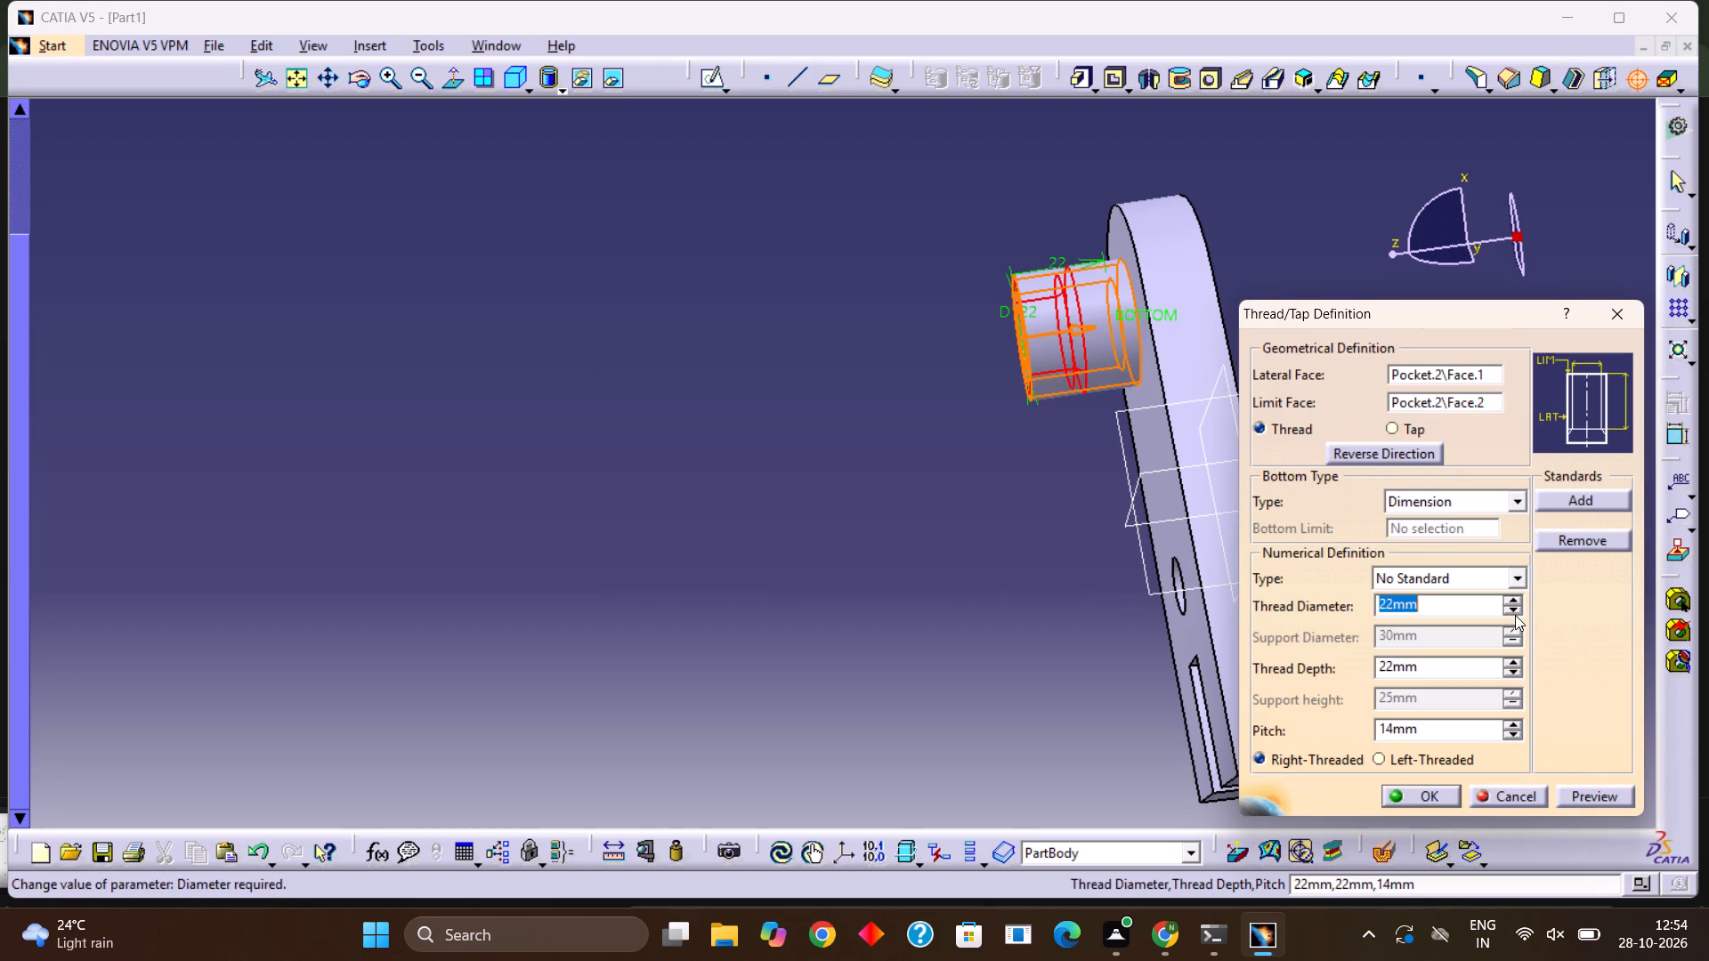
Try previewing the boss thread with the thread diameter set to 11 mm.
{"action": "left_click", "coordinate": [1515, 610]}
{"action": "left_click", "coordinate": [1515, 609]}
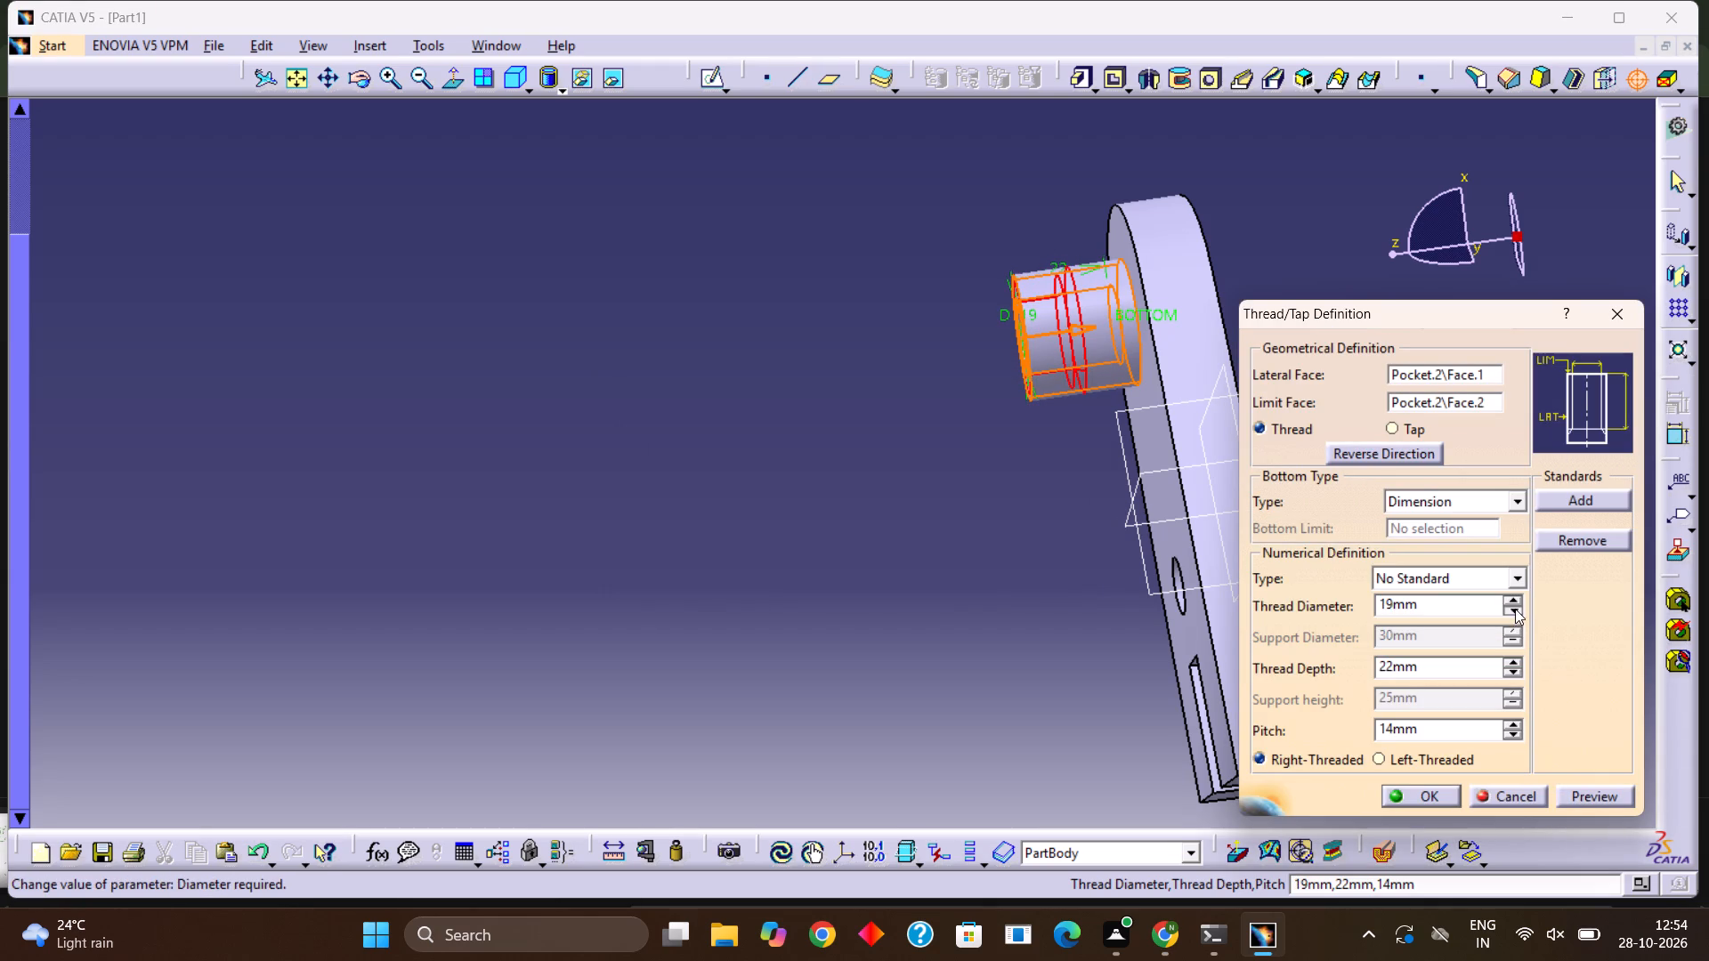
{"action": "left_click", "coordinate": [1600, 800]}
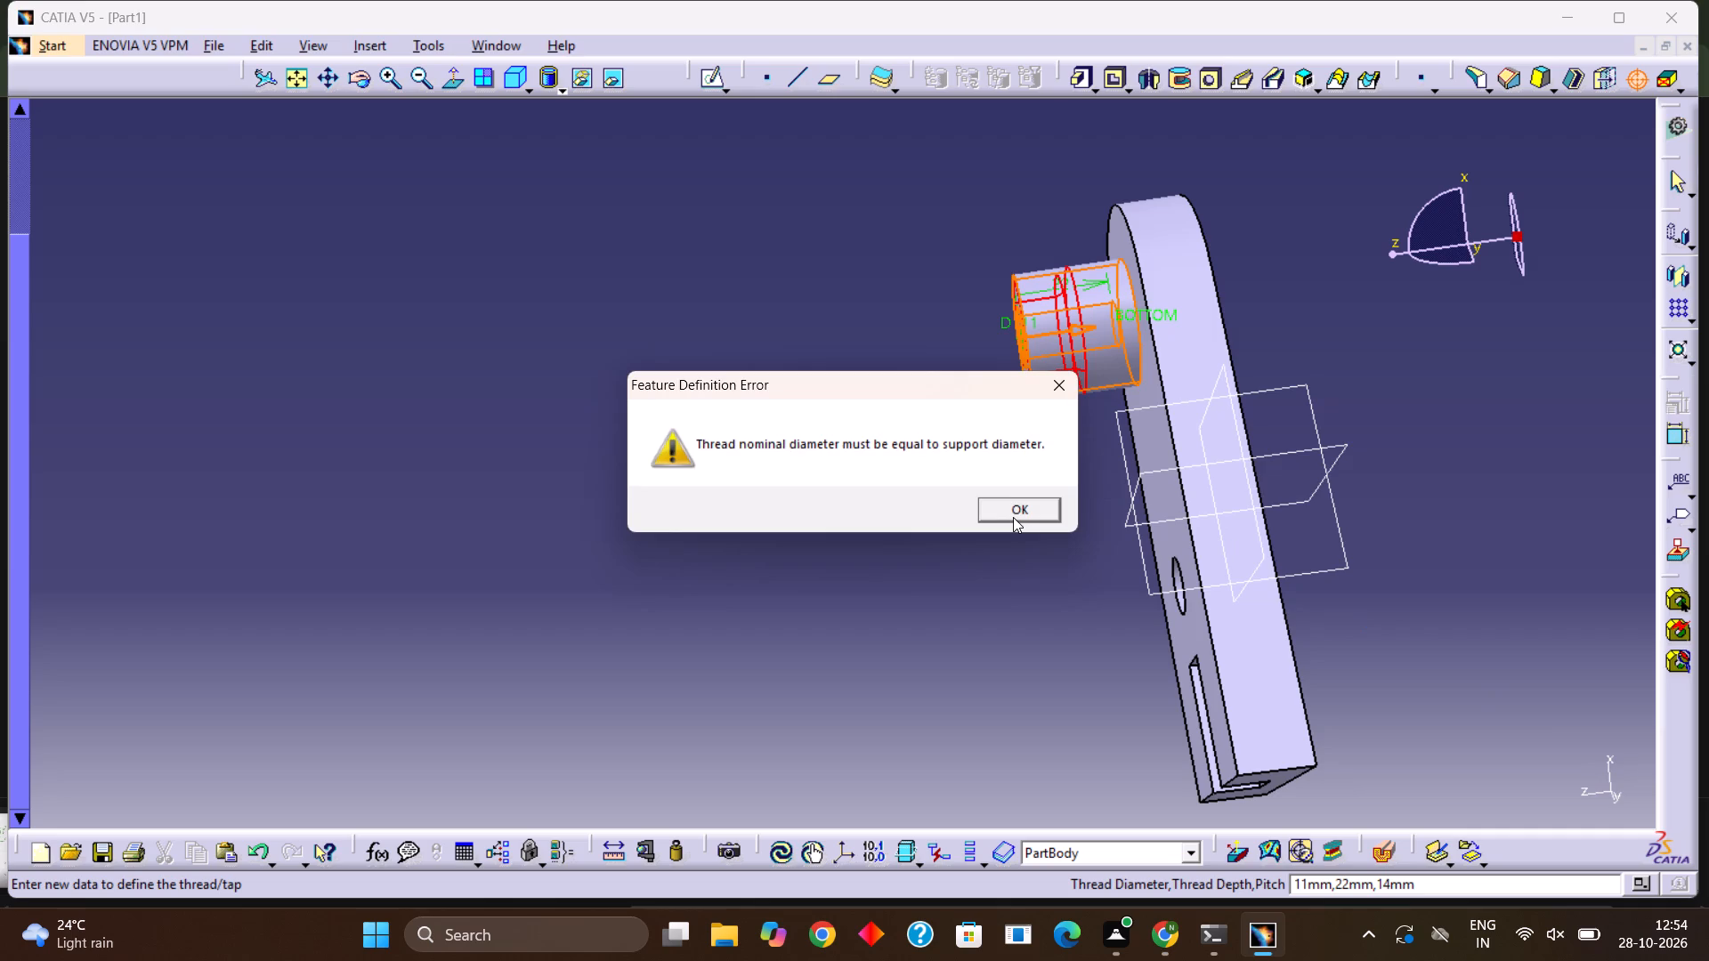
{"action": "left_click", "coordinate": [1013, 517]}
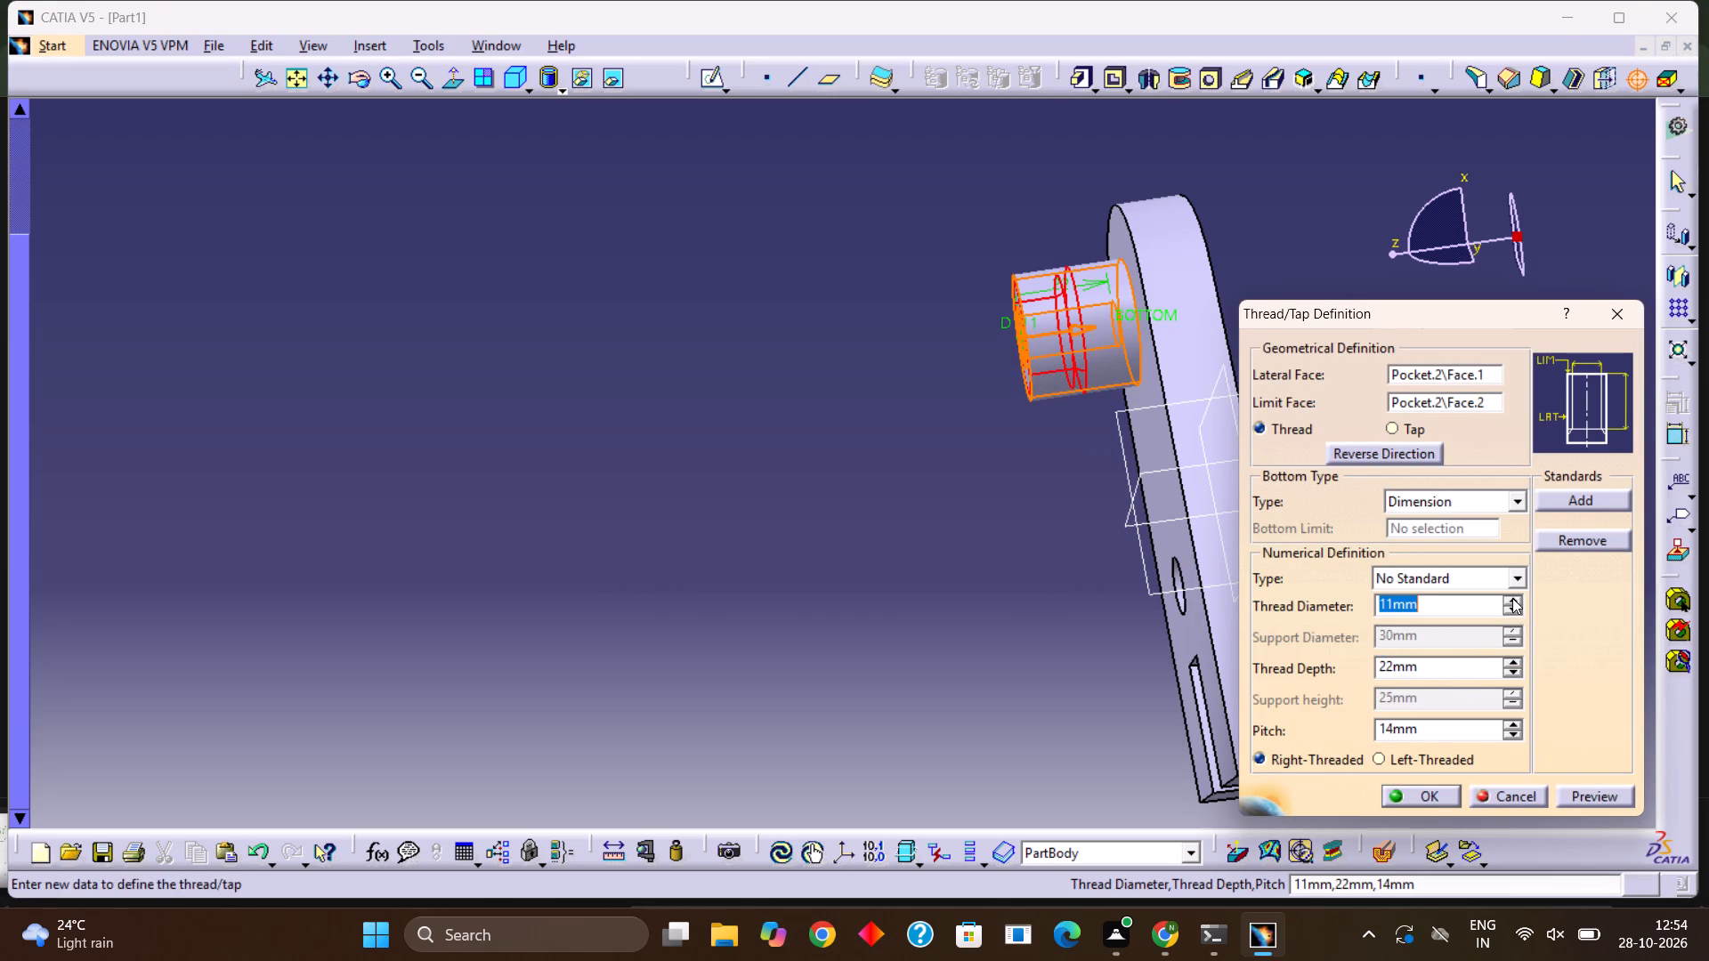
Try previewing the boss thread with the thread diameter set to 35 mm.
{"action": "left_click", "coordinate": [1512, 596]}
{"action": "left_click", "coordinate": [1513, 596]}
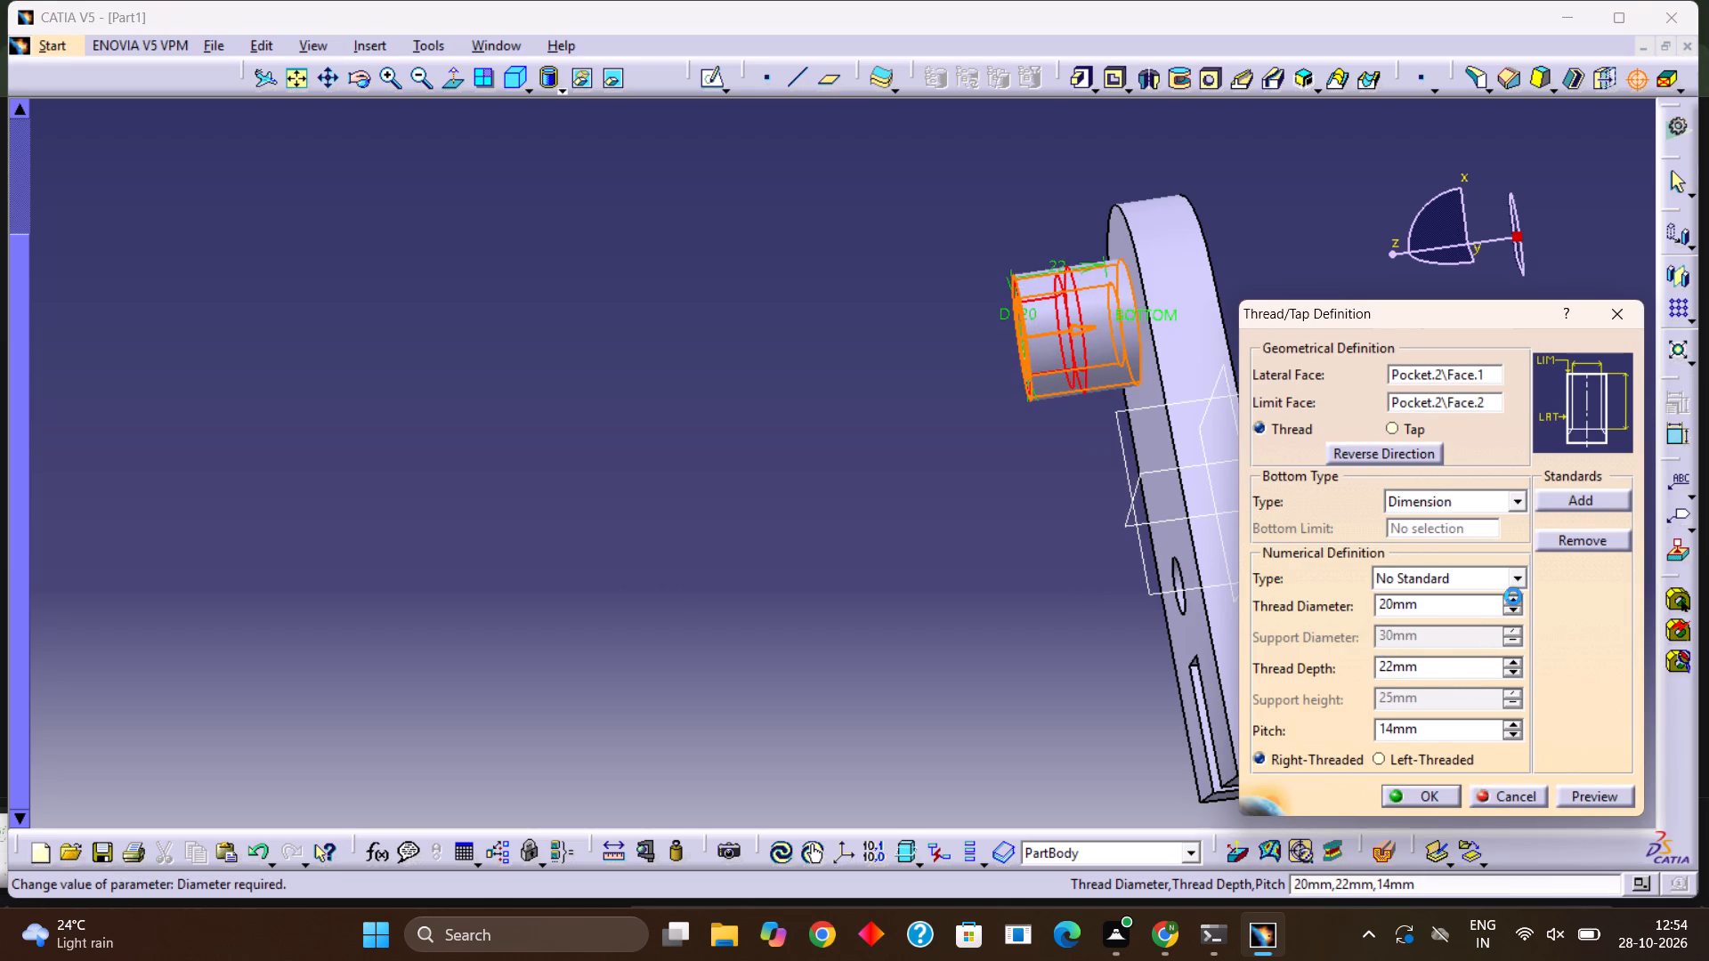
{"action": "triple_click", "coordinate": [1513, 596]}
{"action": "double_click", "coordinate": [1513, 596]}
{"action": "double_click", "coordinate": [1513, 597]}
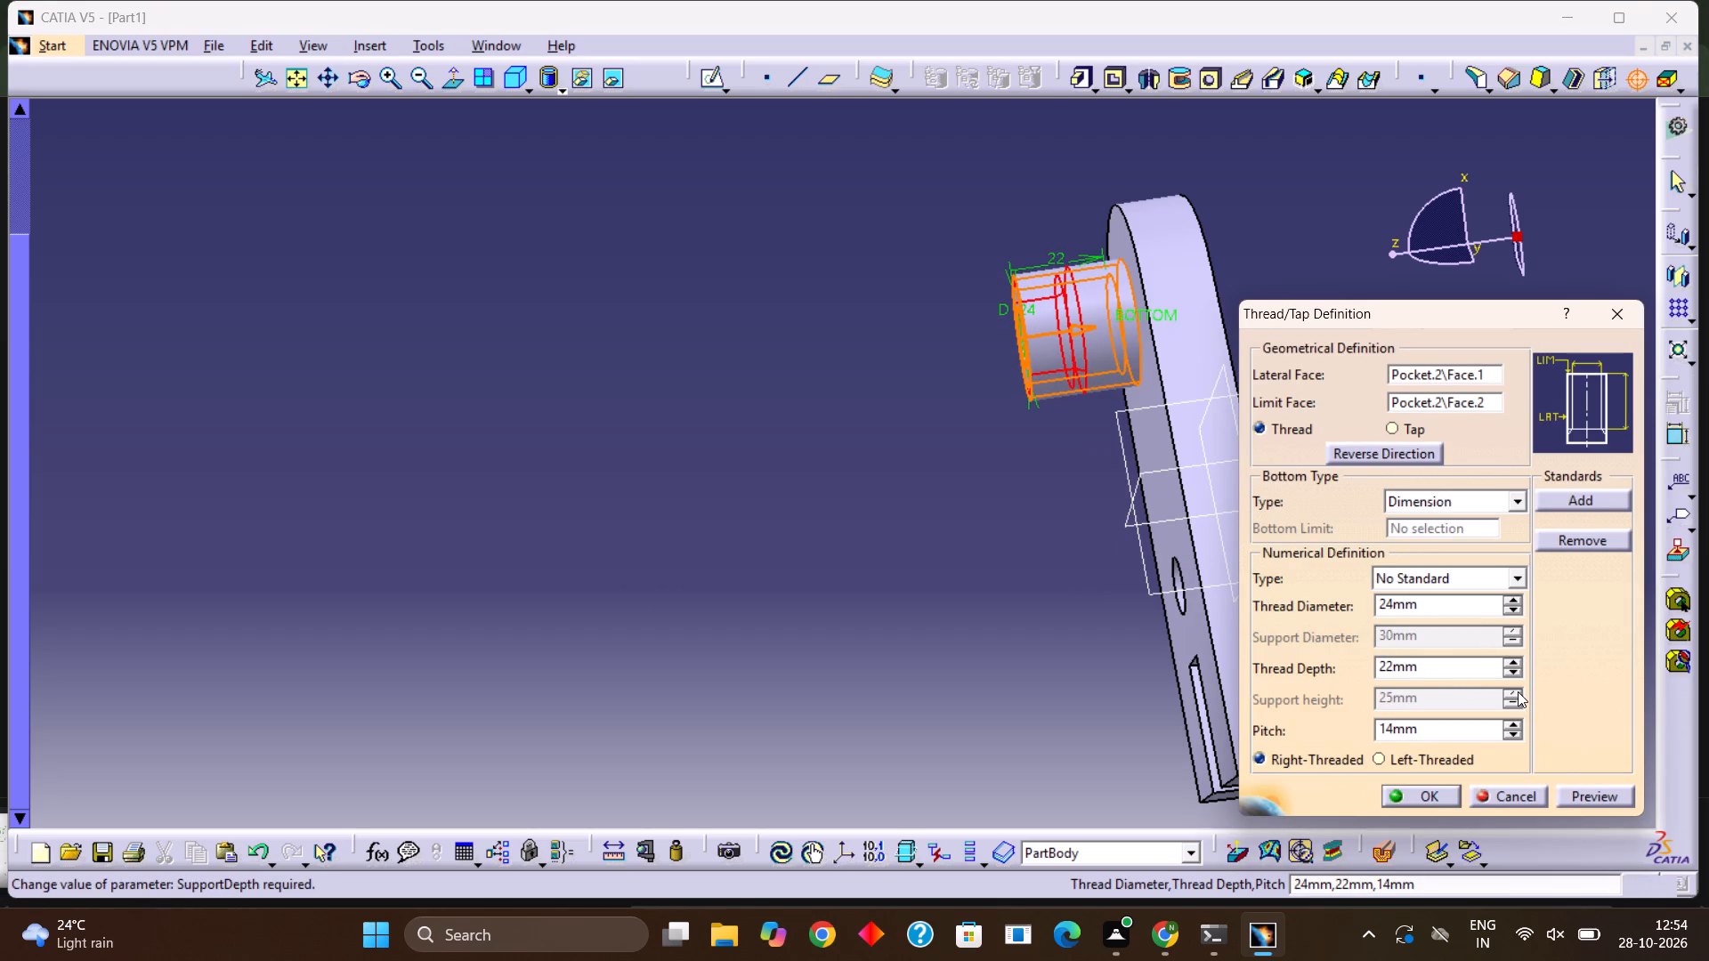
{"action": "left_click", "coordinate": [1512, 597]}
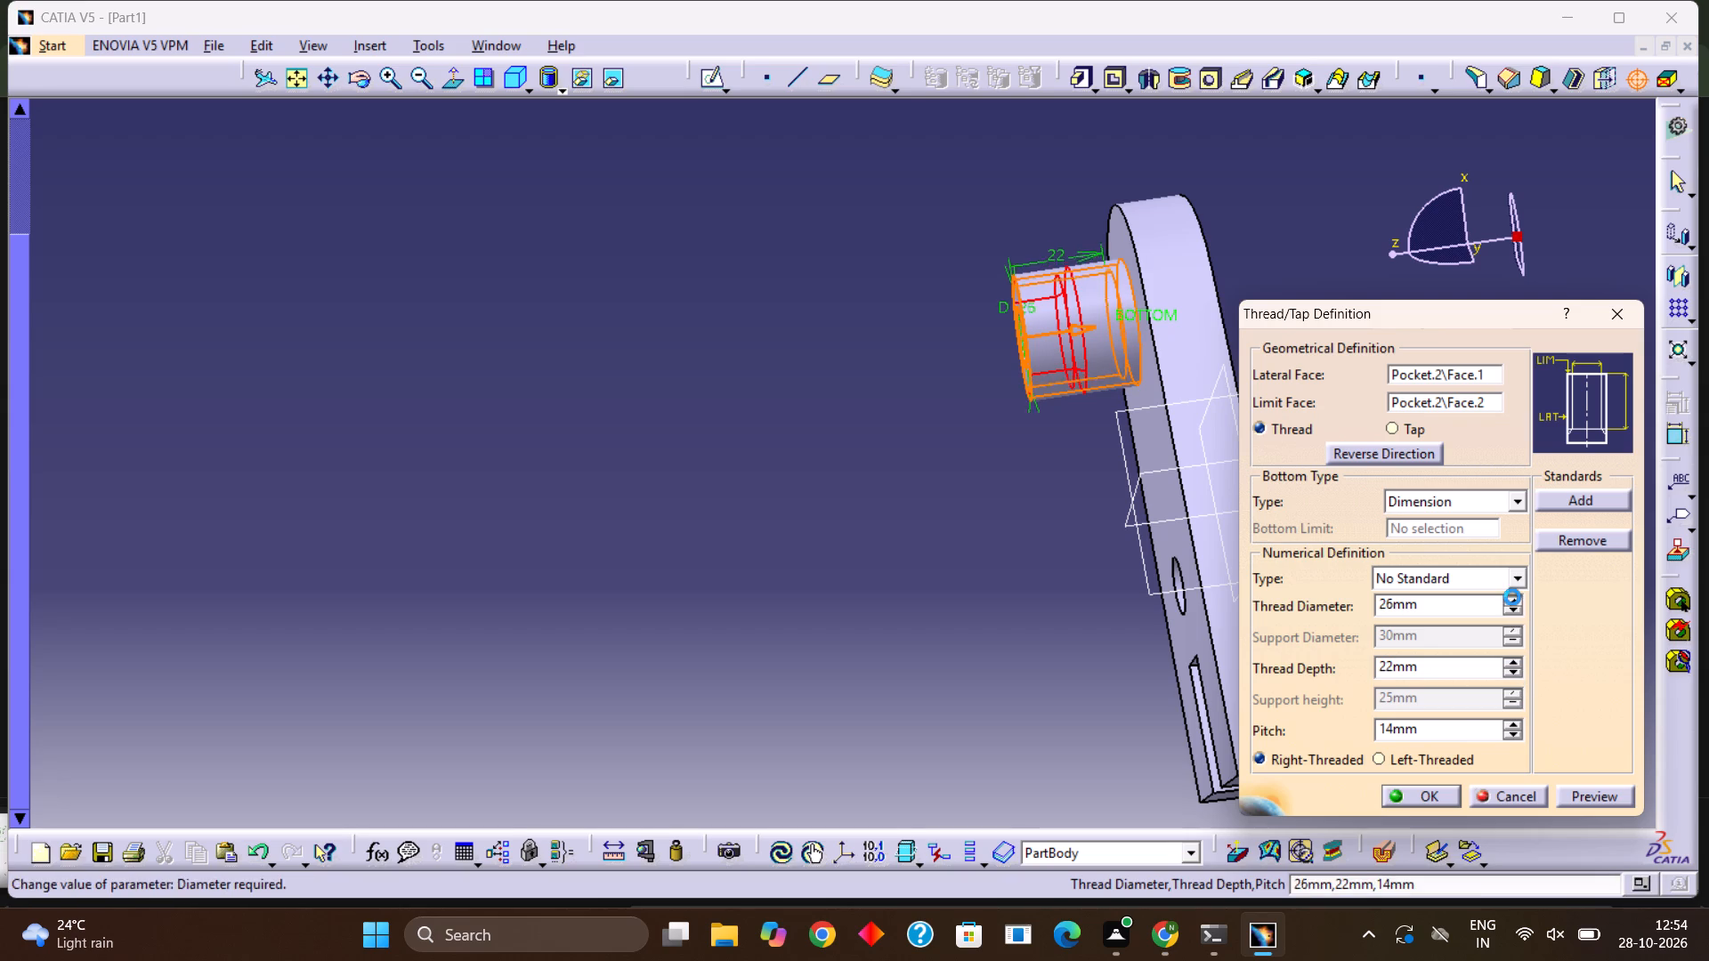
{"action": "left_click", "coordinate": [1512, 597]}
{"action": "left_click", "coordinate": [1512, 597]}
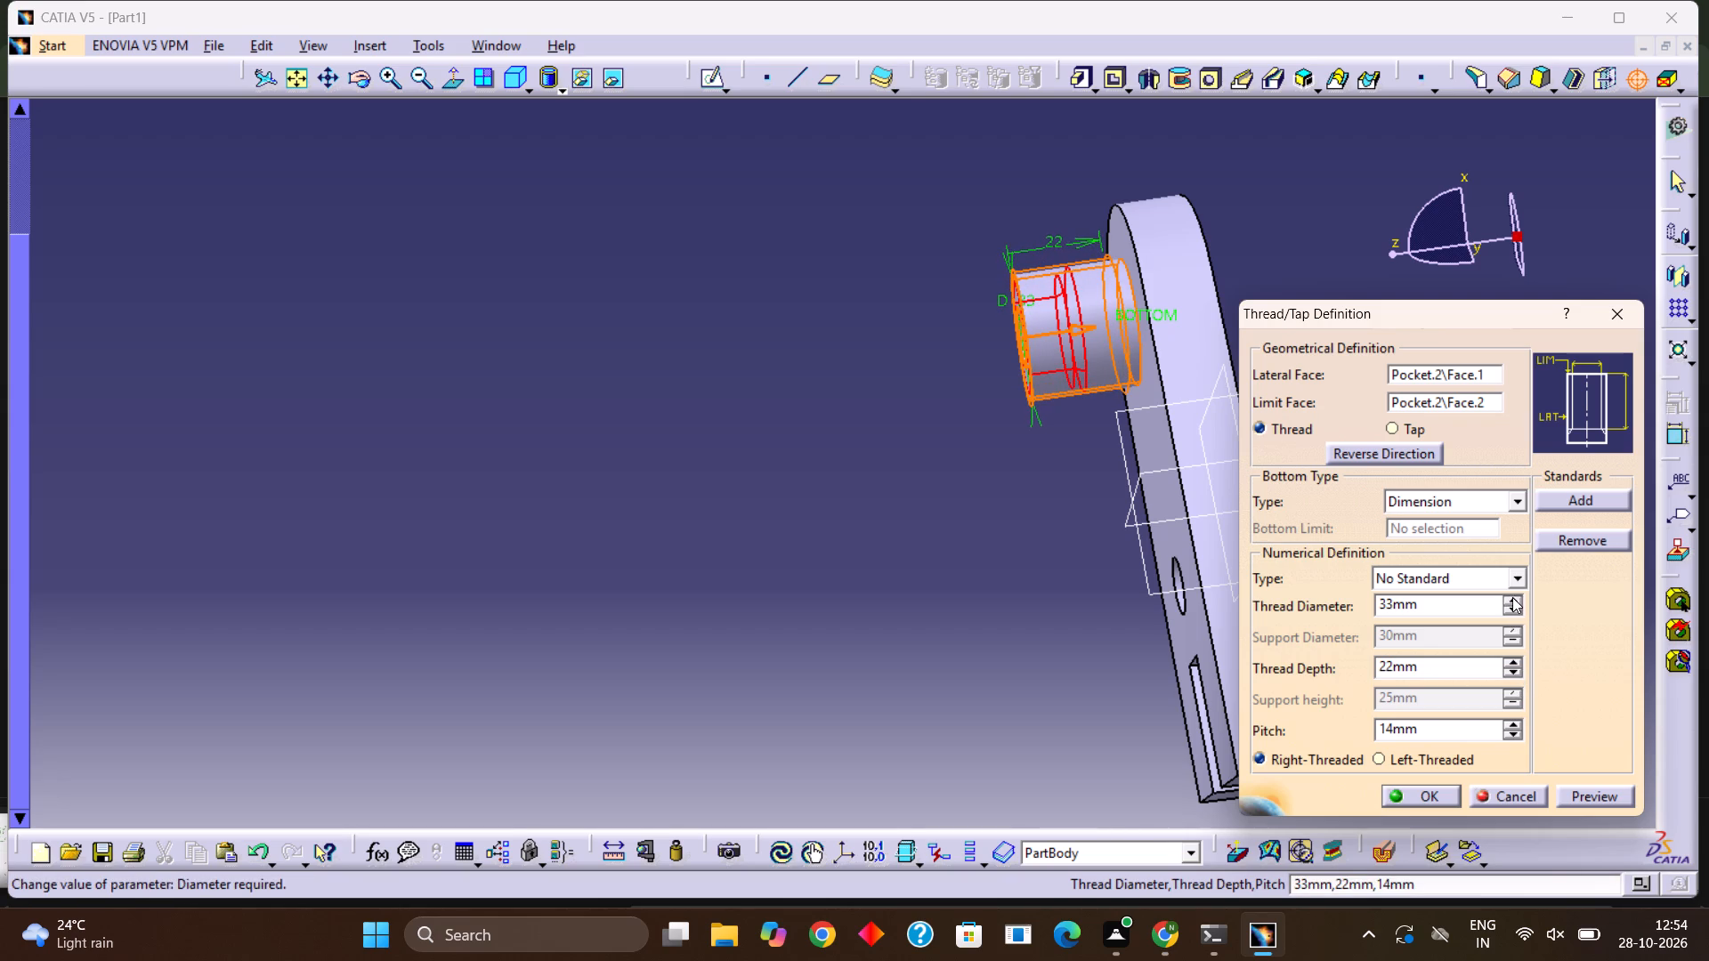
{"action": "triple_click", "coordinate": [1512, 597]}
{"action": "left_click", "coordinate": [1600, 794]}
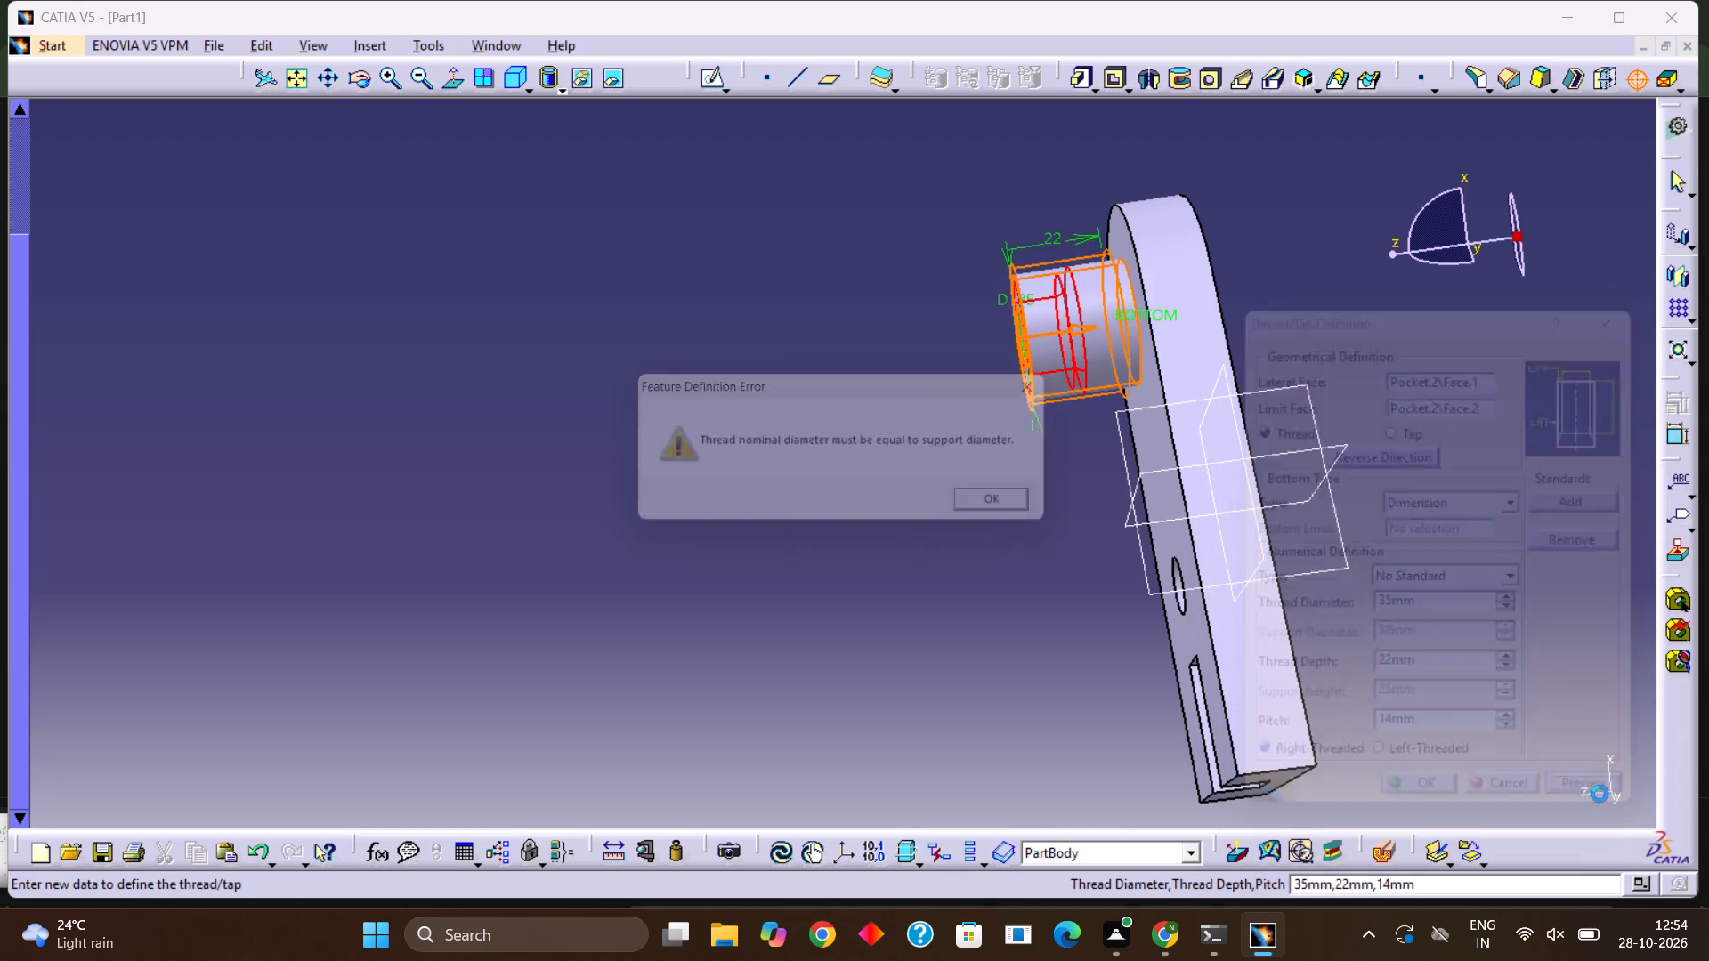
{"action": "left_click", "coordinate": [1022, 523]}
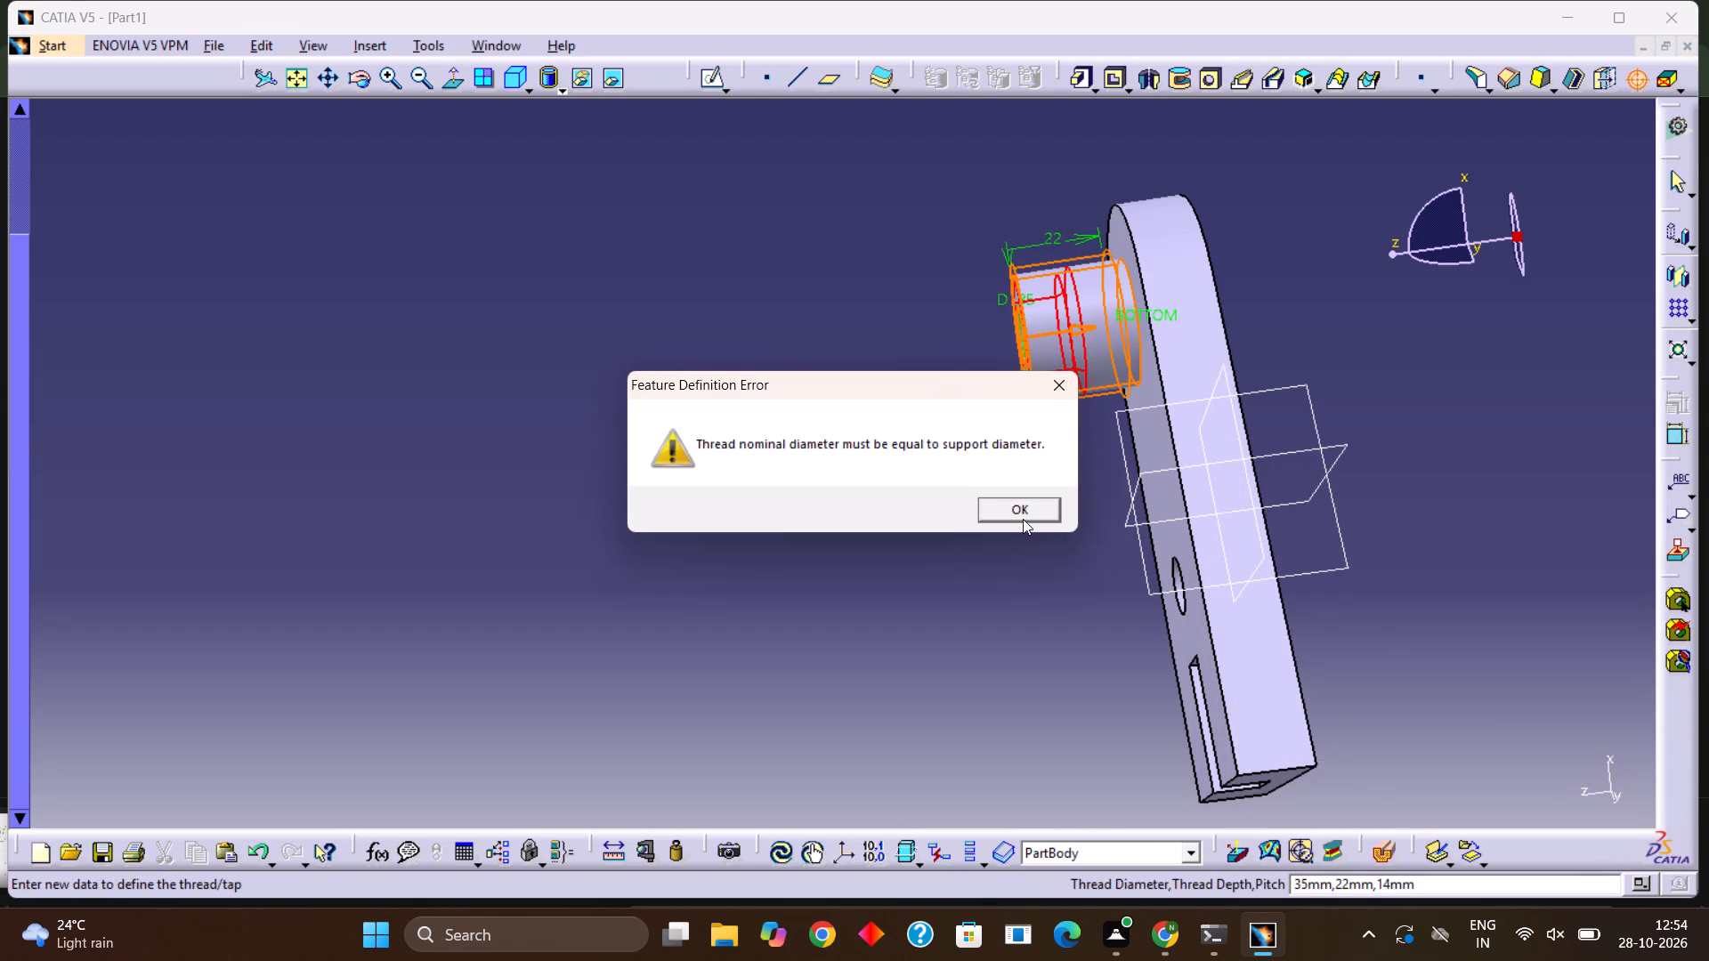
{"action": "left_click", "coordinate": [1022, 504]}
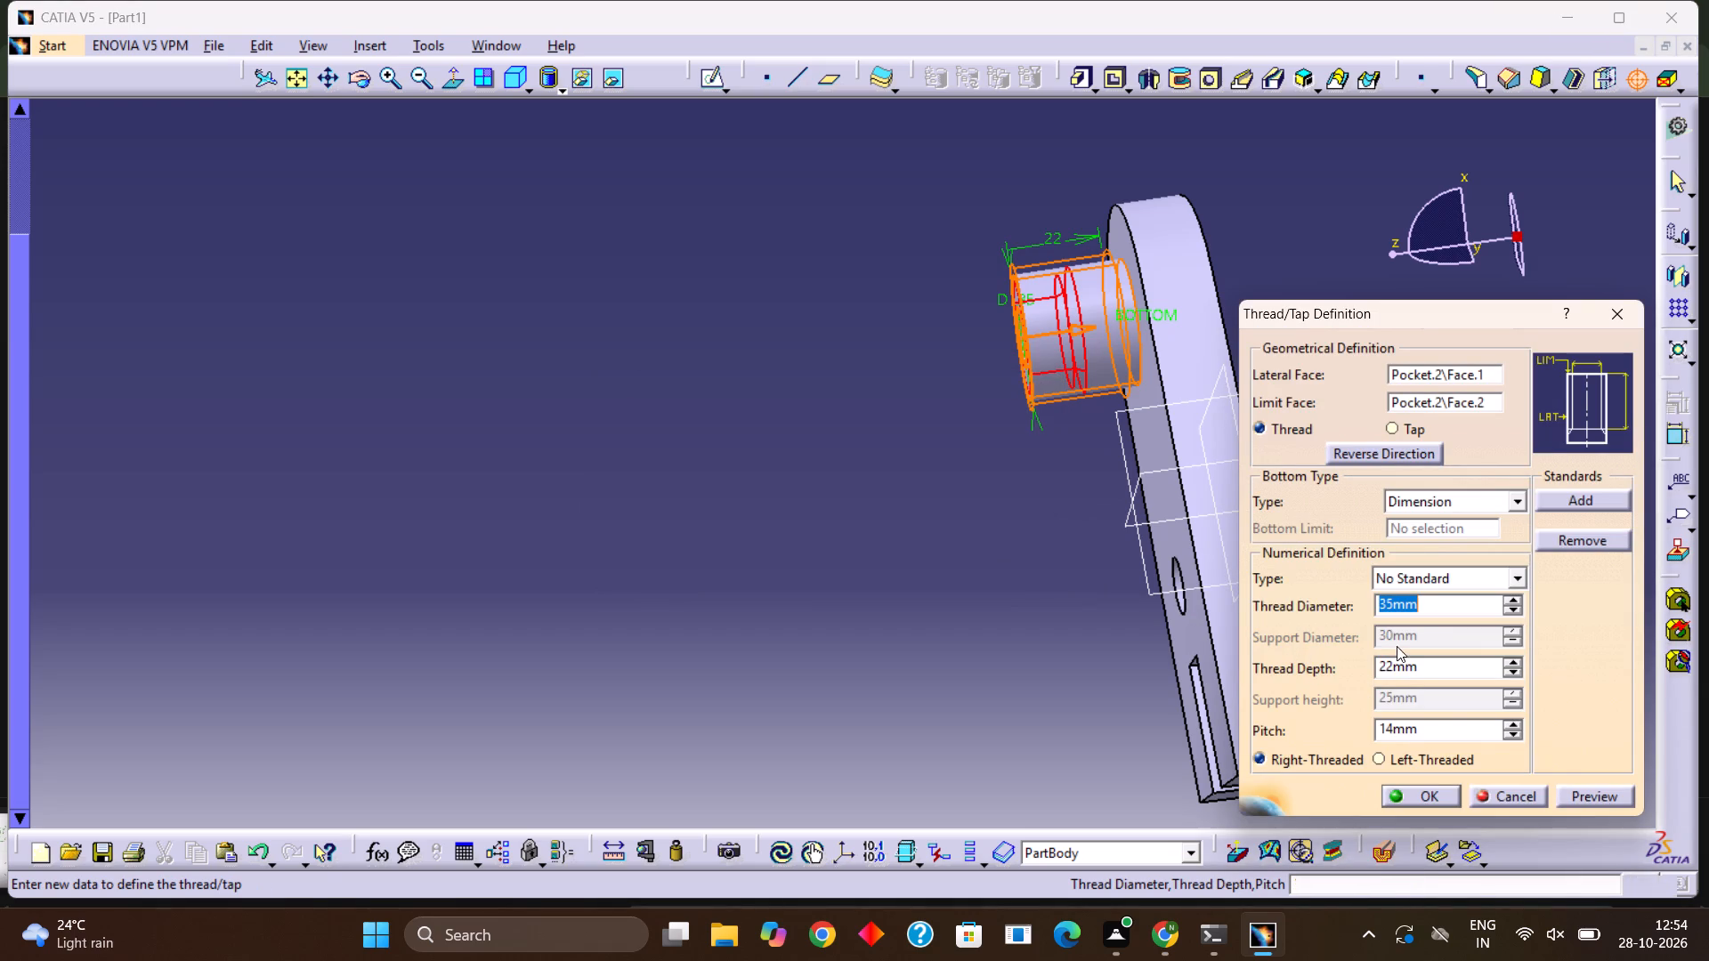
Try previewing the boss thread with an 18 mm diameter, 18 mm depth and 8 mm pitch.
{"action": "left_click", "coordinate": [1396, 641]}
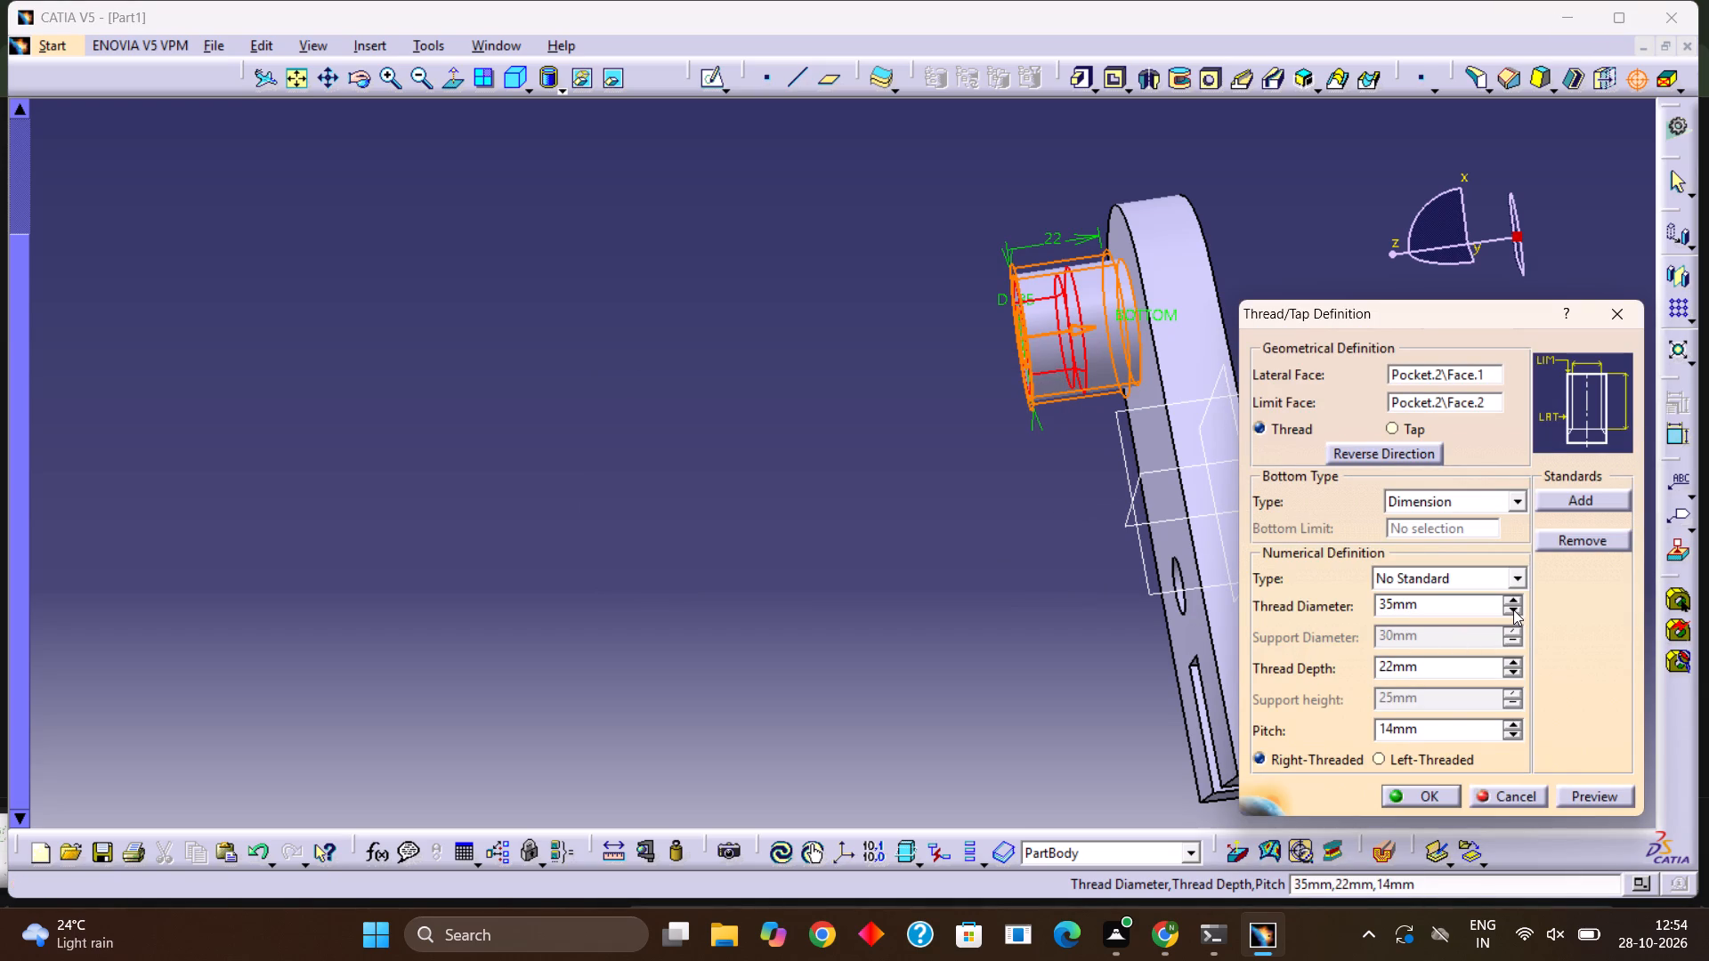
{"action": "left_click", "coordinate": [1513, 608]}
{"action": "left_click", "coordinate": [1514, 607]}
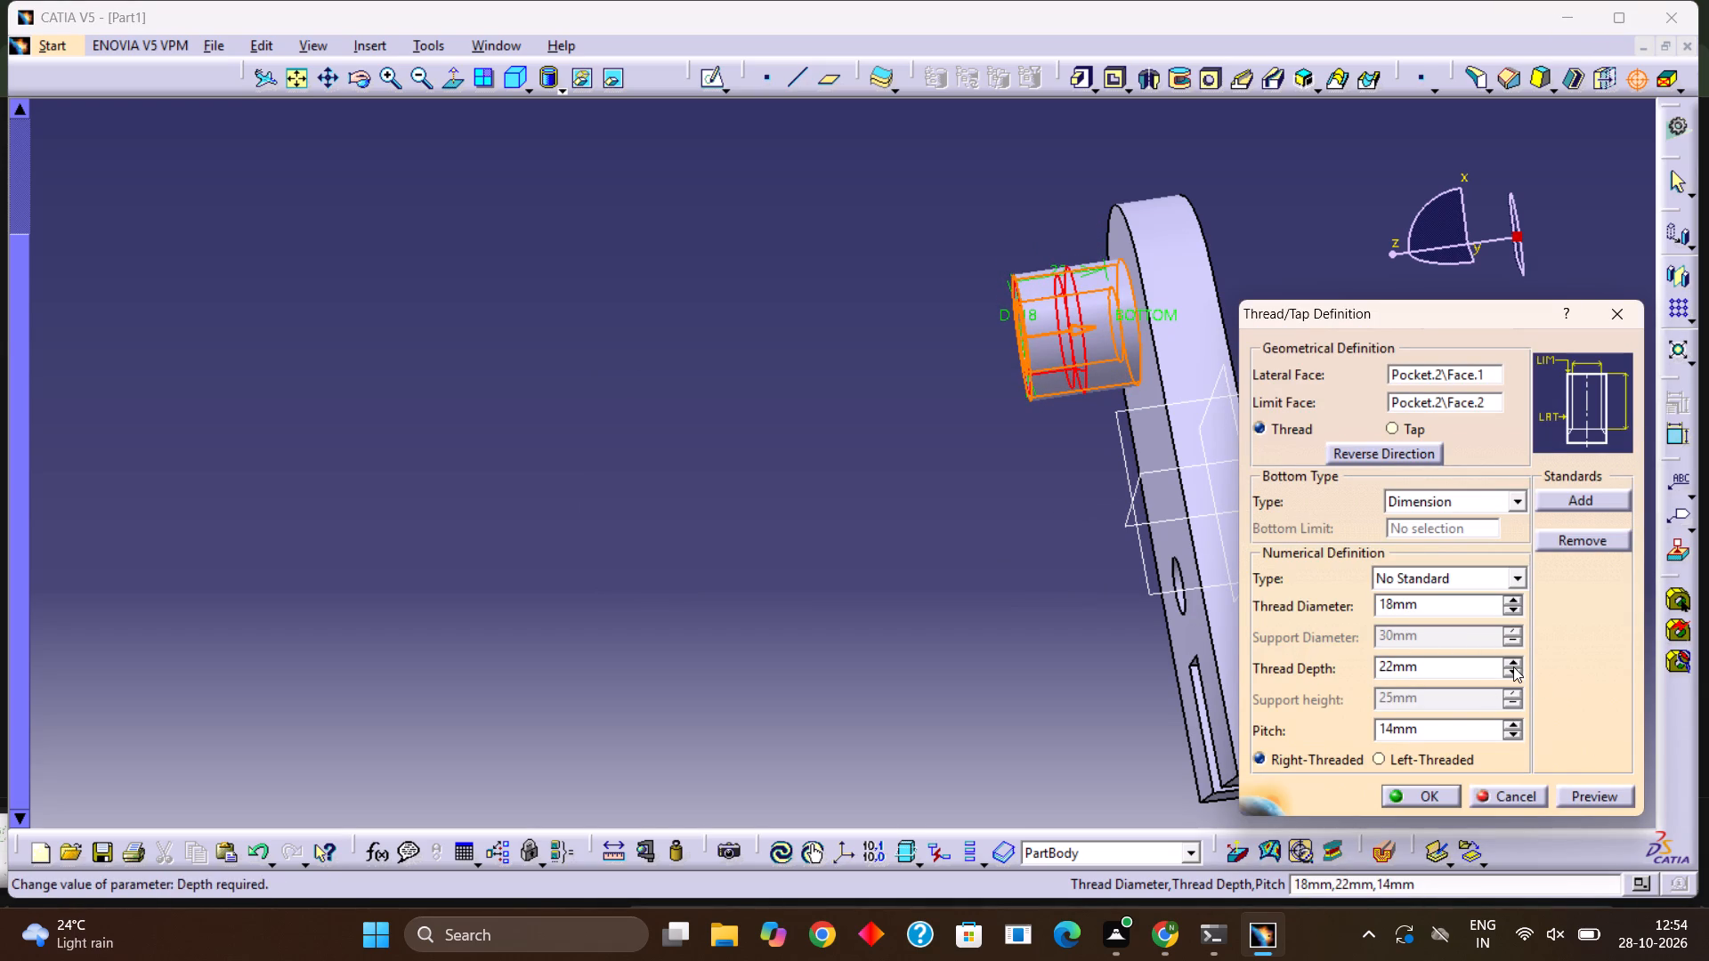
{"action": "left_click_drag", "start_coordinate": [1512, 666], "coordinate": [1513, 674]}
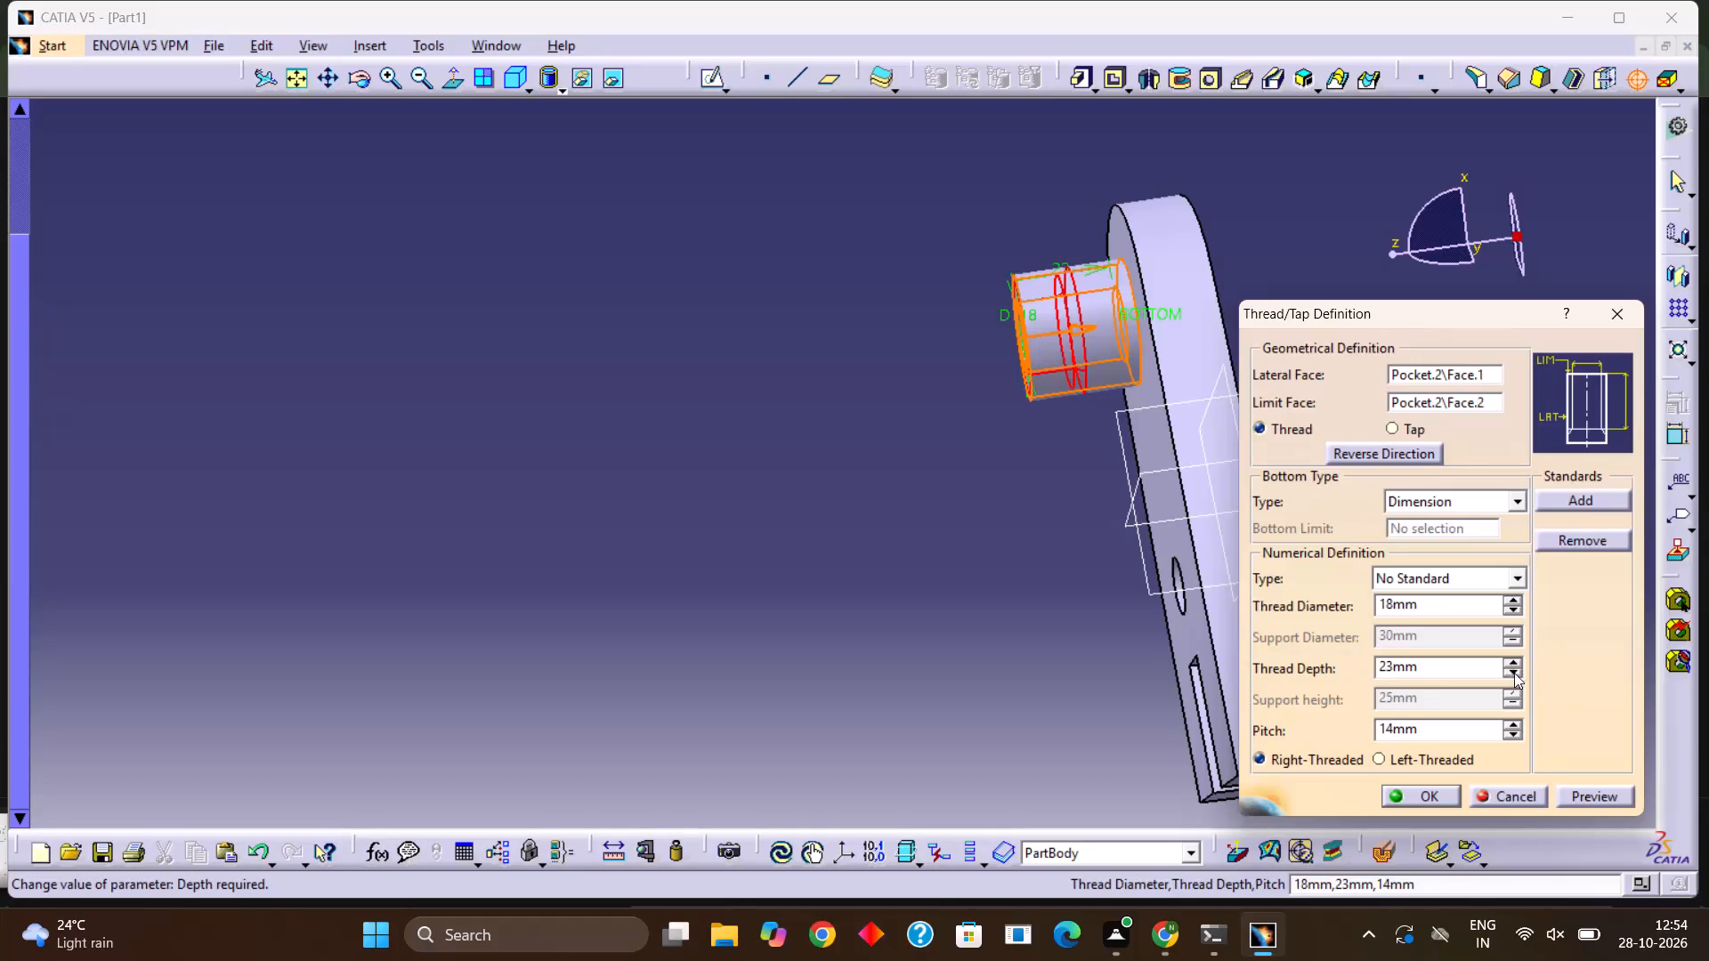
{"action": "left_click", "coordinate": [1513, 670]}
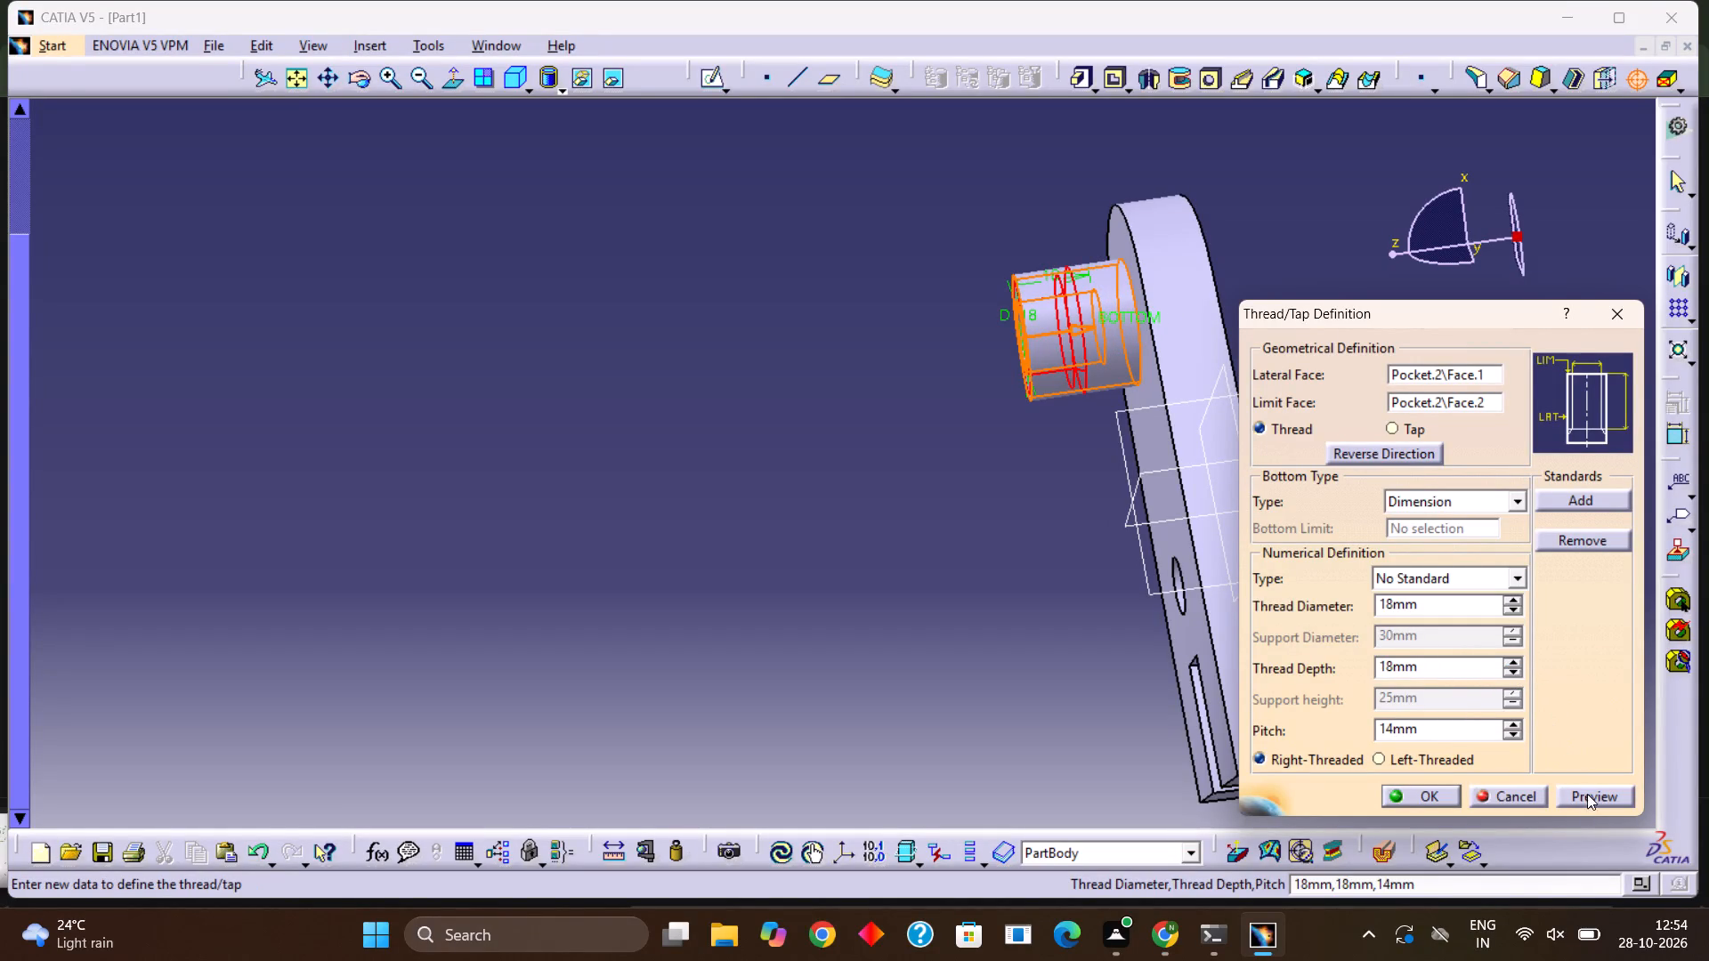
{"action": "left_click", "coordinate": [1507, 734]}
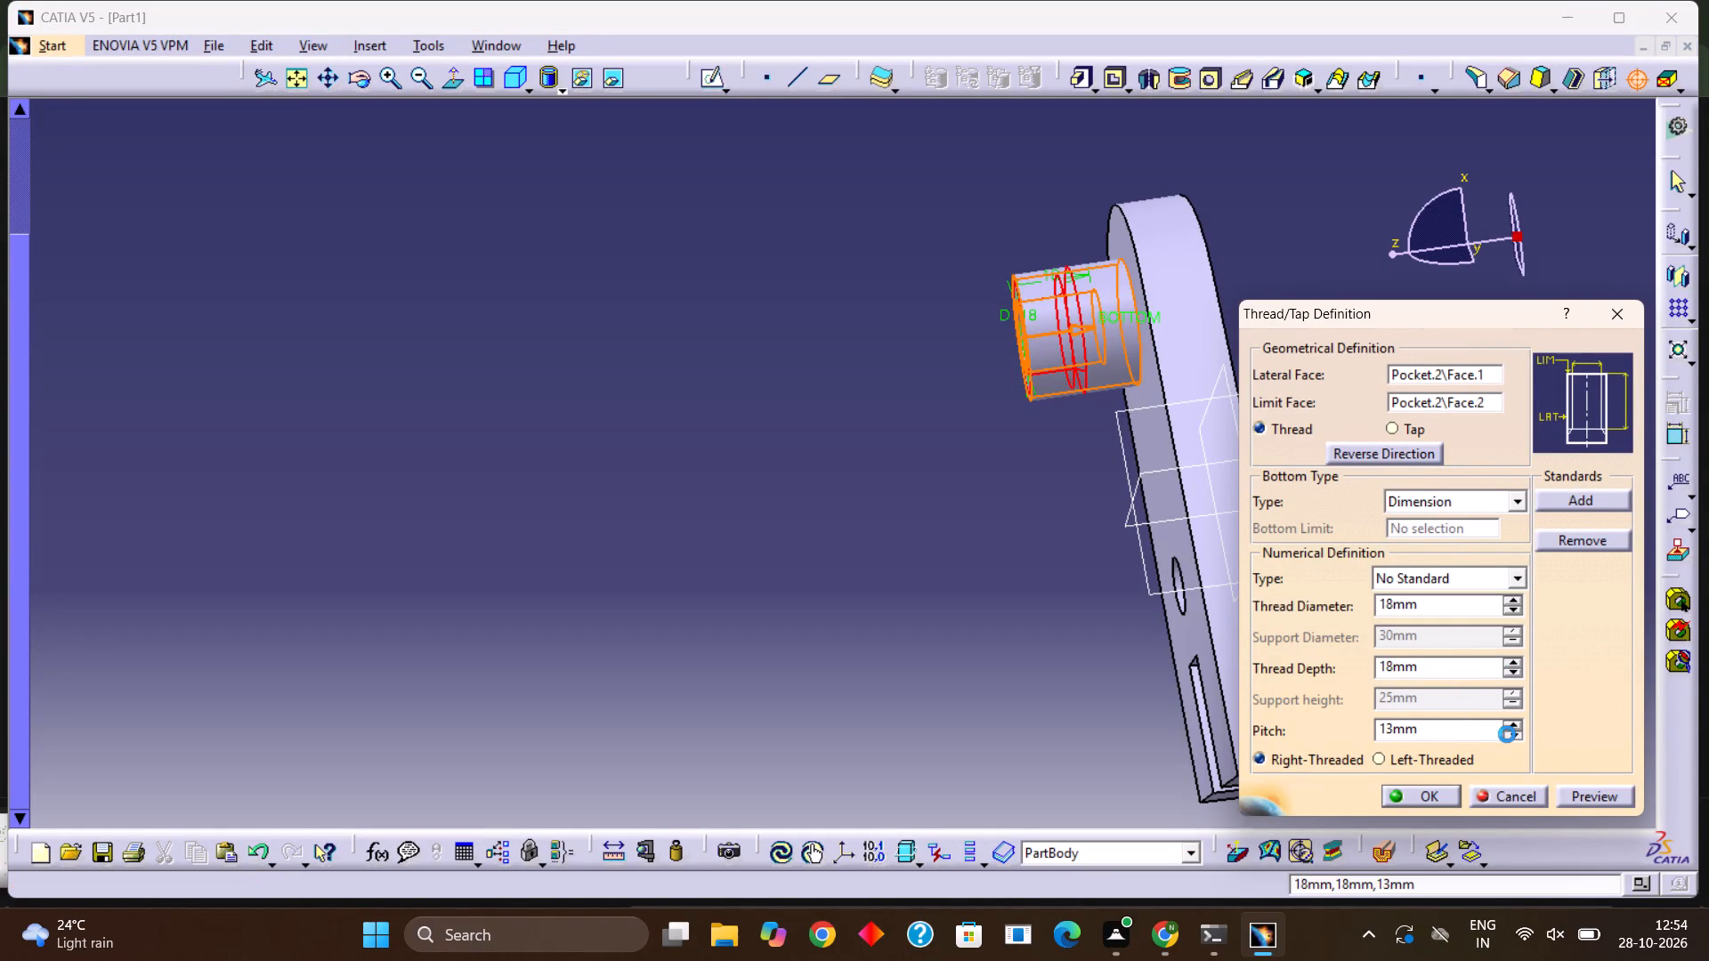
{"action": "left_click", "coordinate": [1519, 700]}
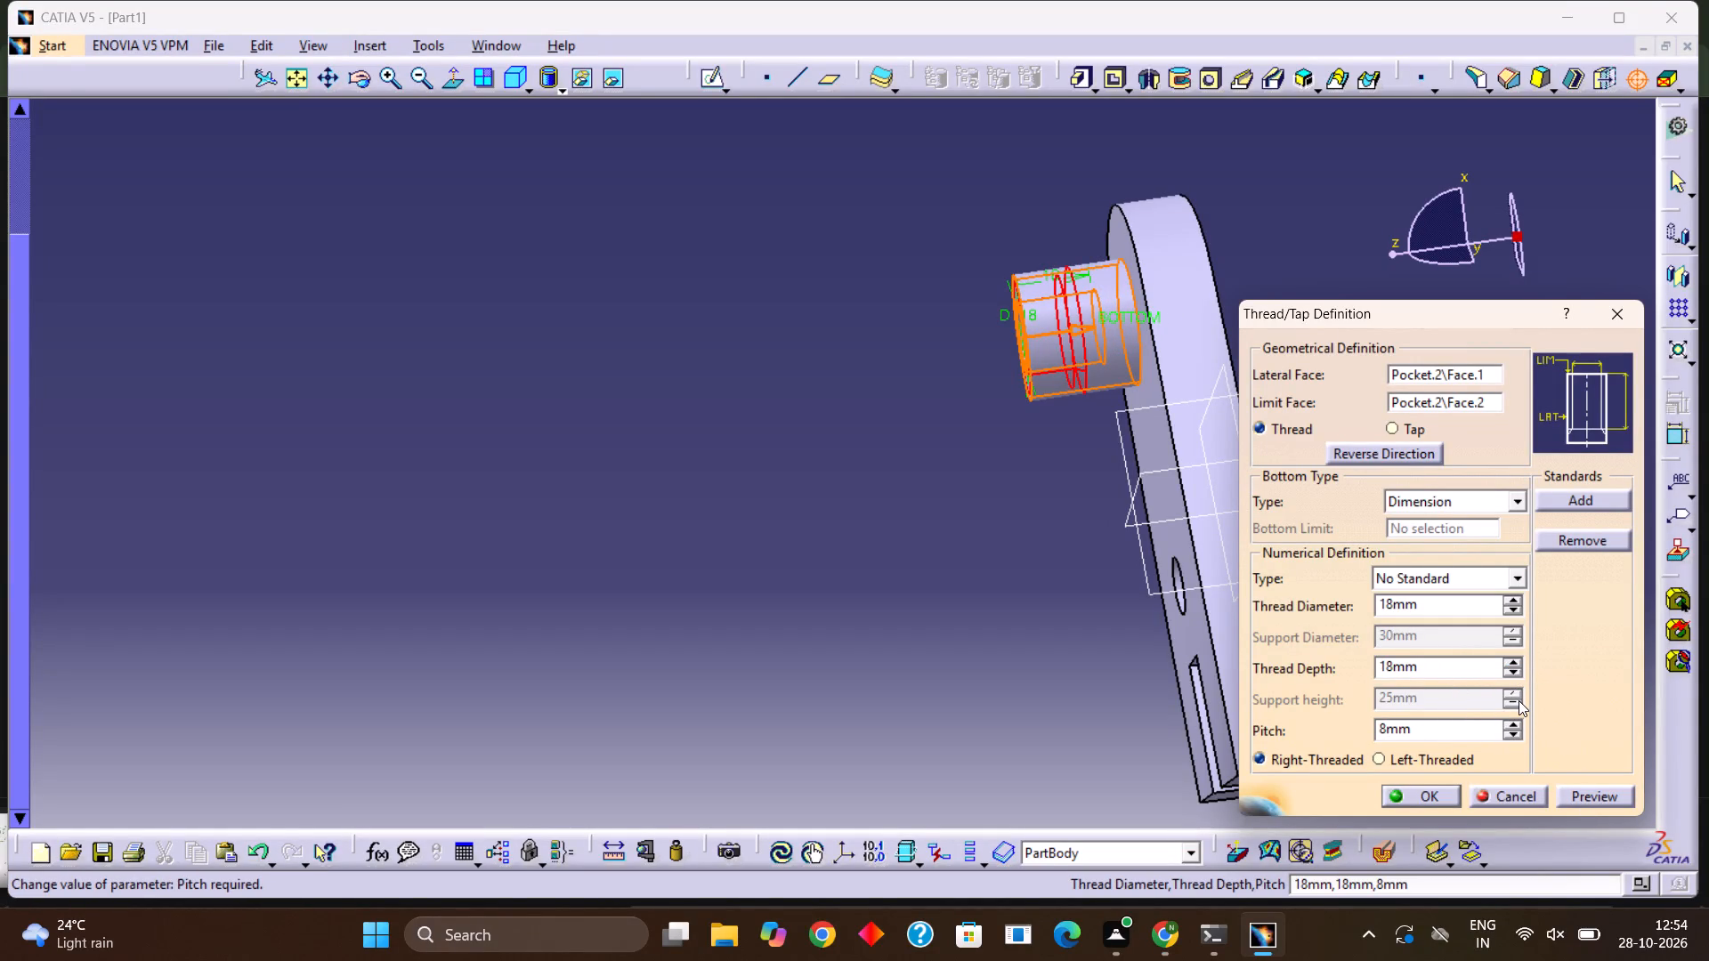
{"action": "triple_click", "coordinate": [1519, 700]}
{"action": "left_click", "coordinate": [1519, 700]}
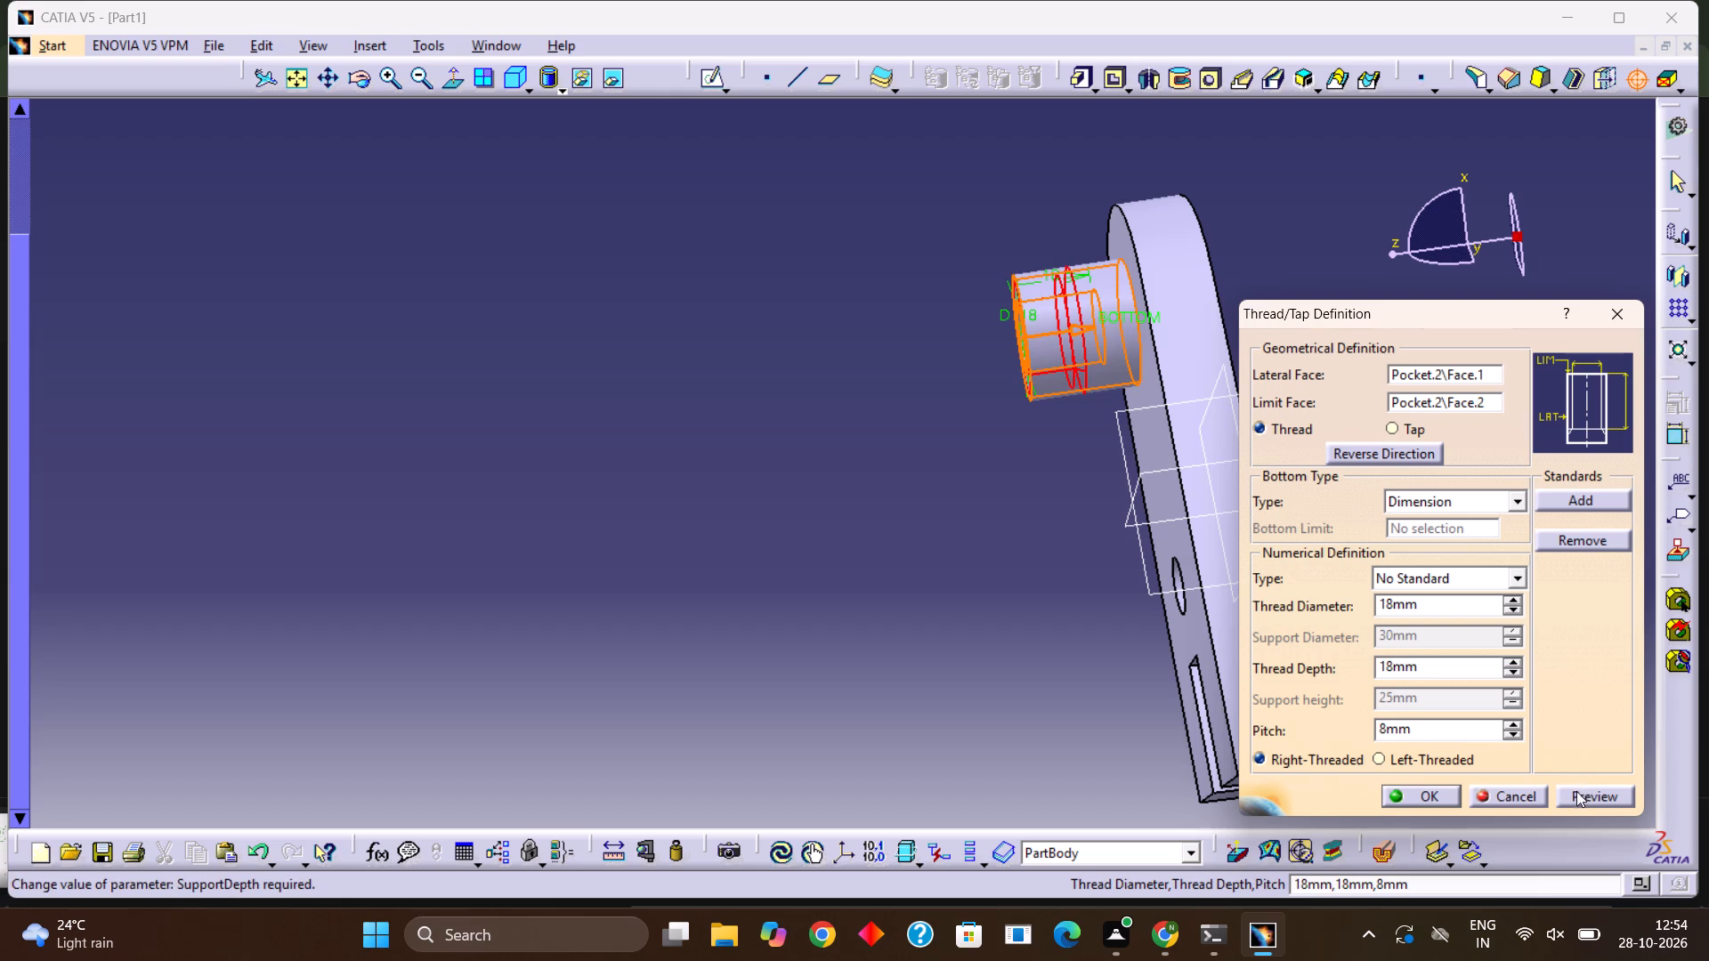
{"action": "left_click", "coordinate": [1577, 792]}
{"action": "left_click", "coordinate": [1008, 518]}
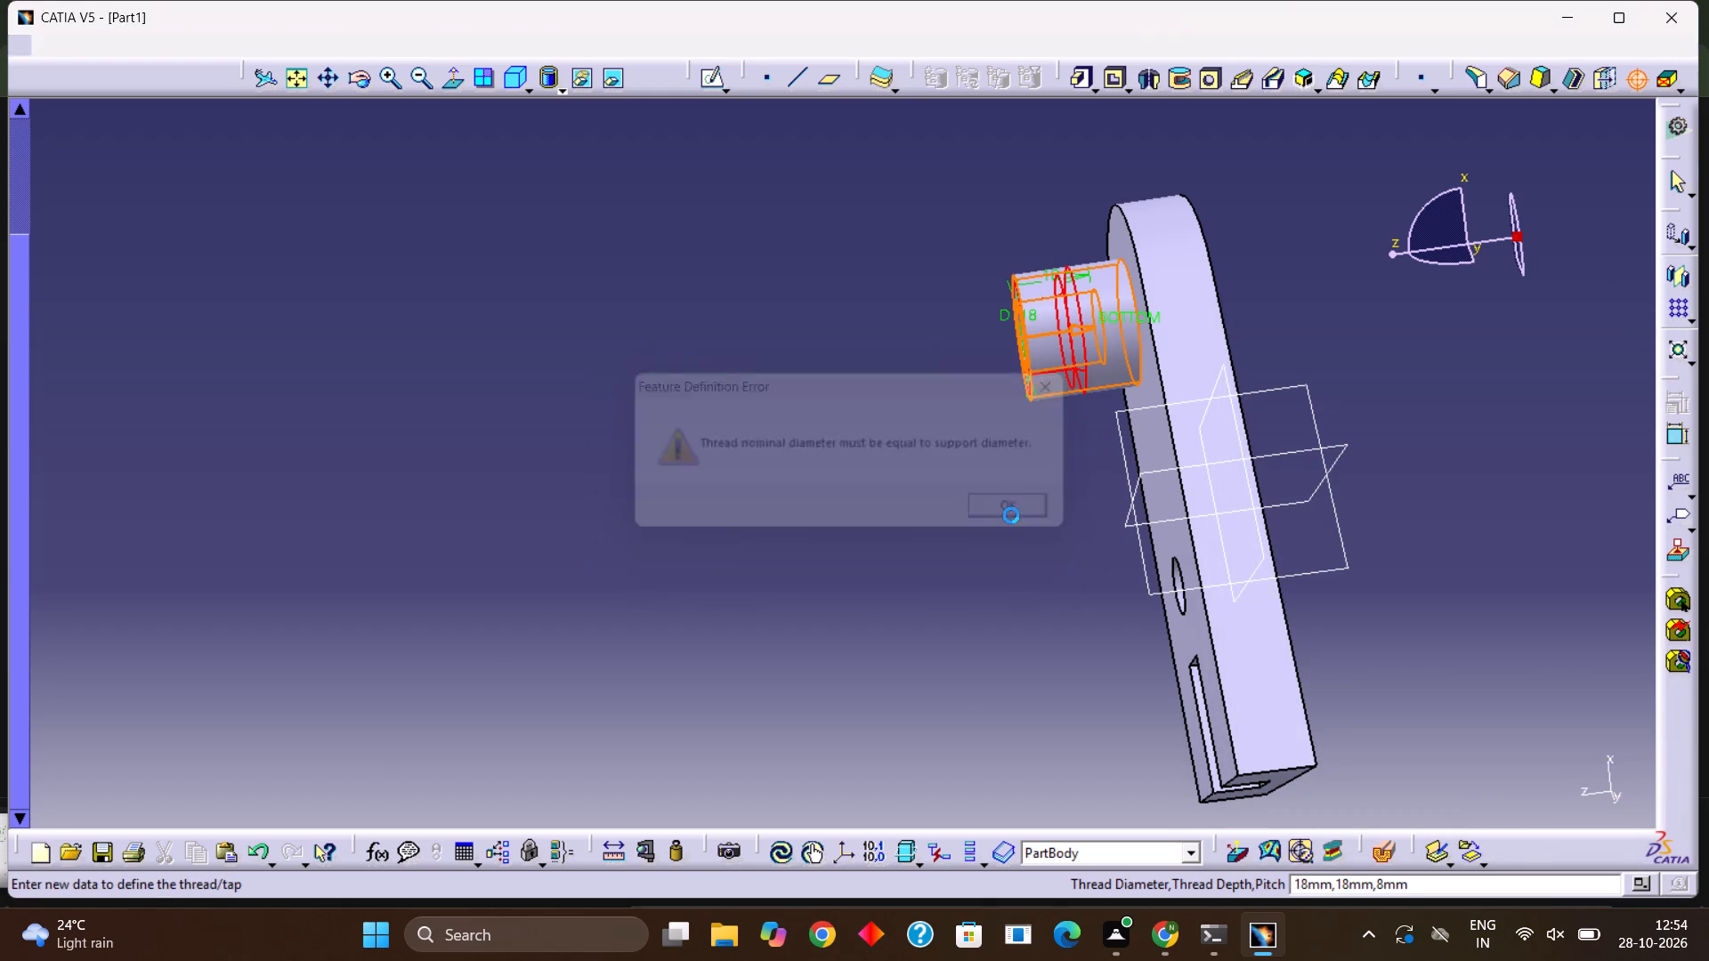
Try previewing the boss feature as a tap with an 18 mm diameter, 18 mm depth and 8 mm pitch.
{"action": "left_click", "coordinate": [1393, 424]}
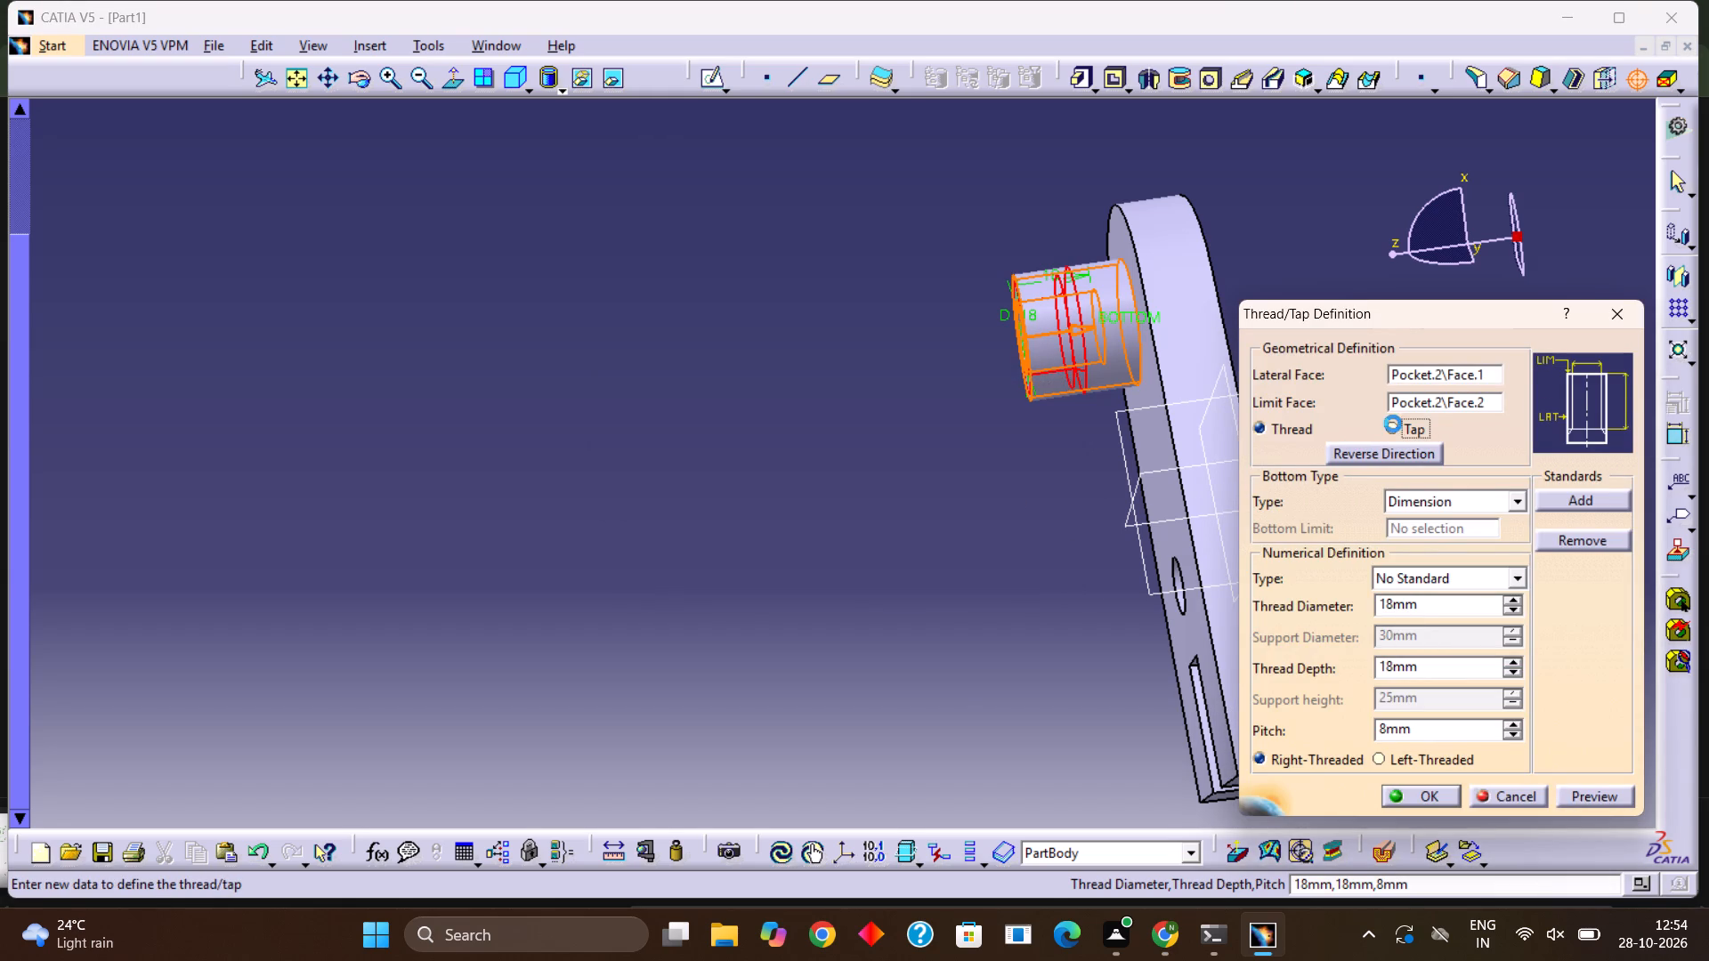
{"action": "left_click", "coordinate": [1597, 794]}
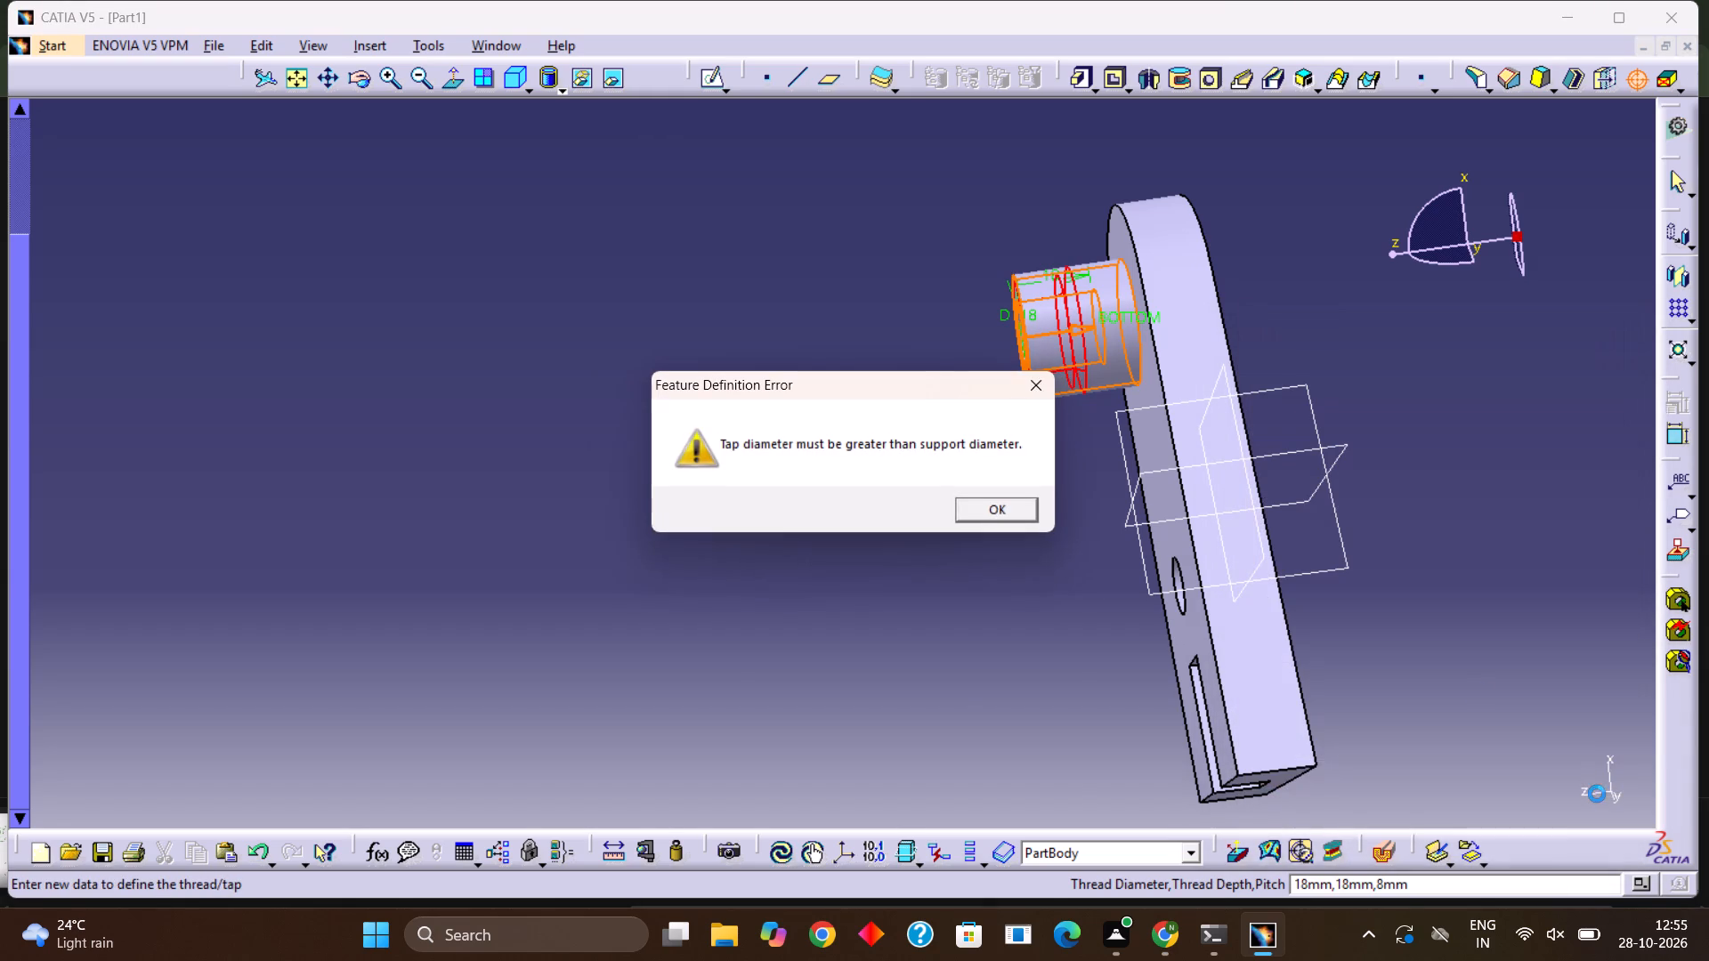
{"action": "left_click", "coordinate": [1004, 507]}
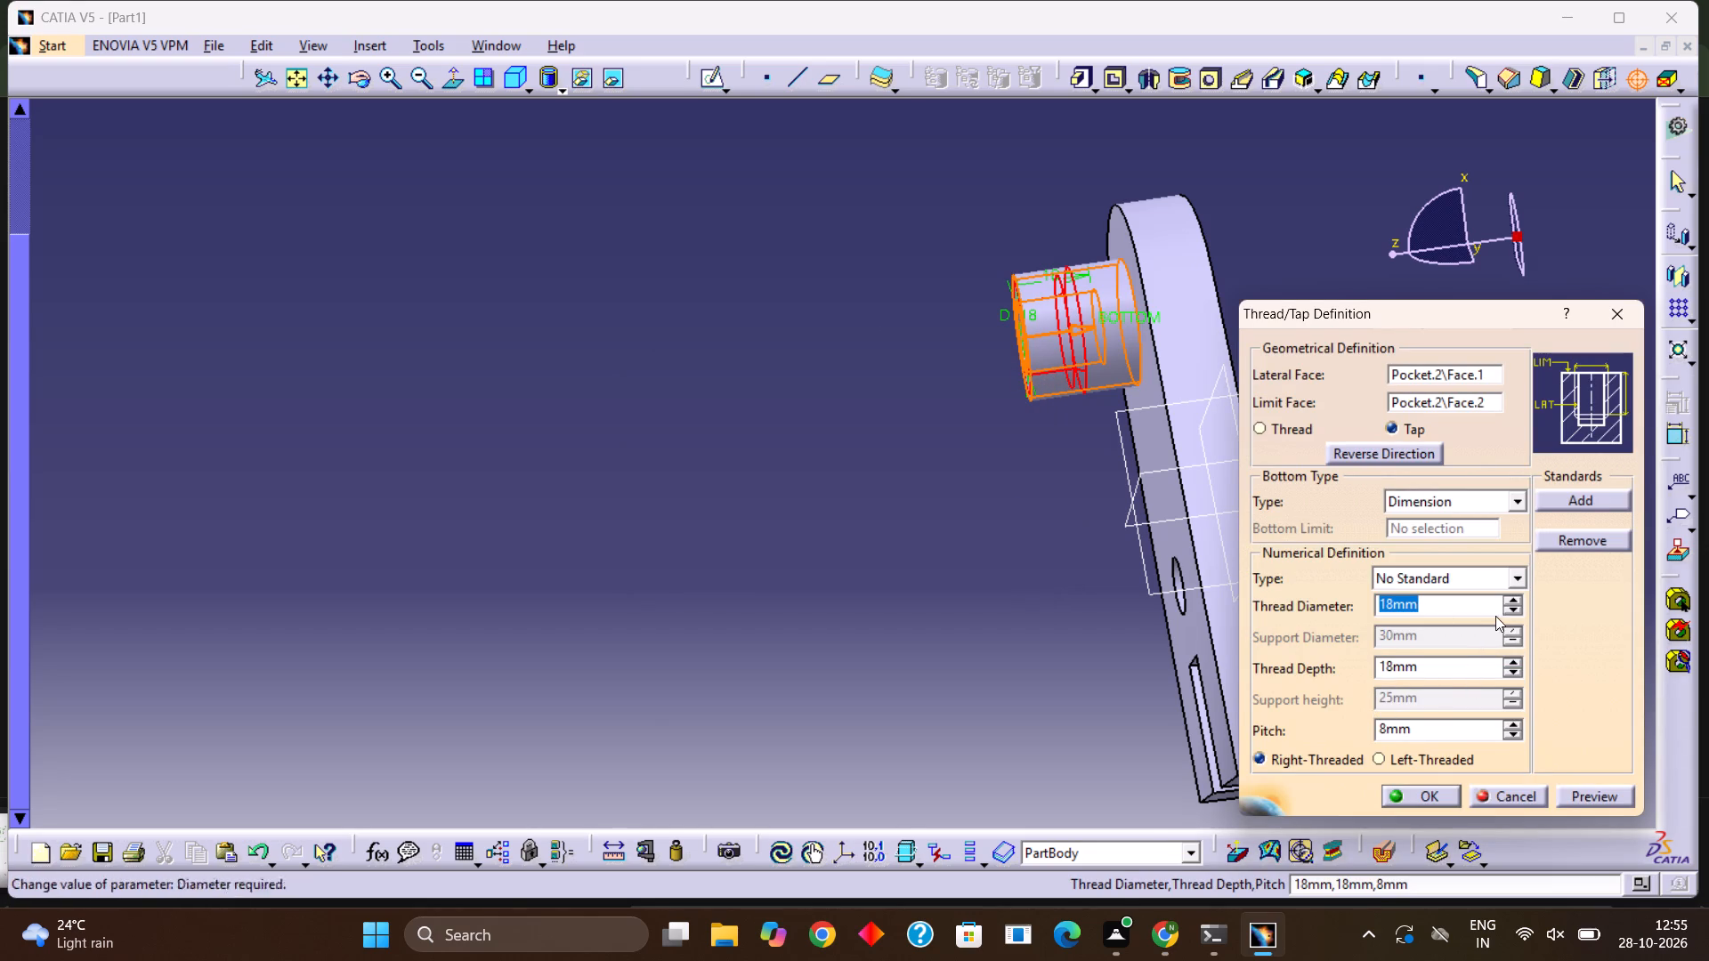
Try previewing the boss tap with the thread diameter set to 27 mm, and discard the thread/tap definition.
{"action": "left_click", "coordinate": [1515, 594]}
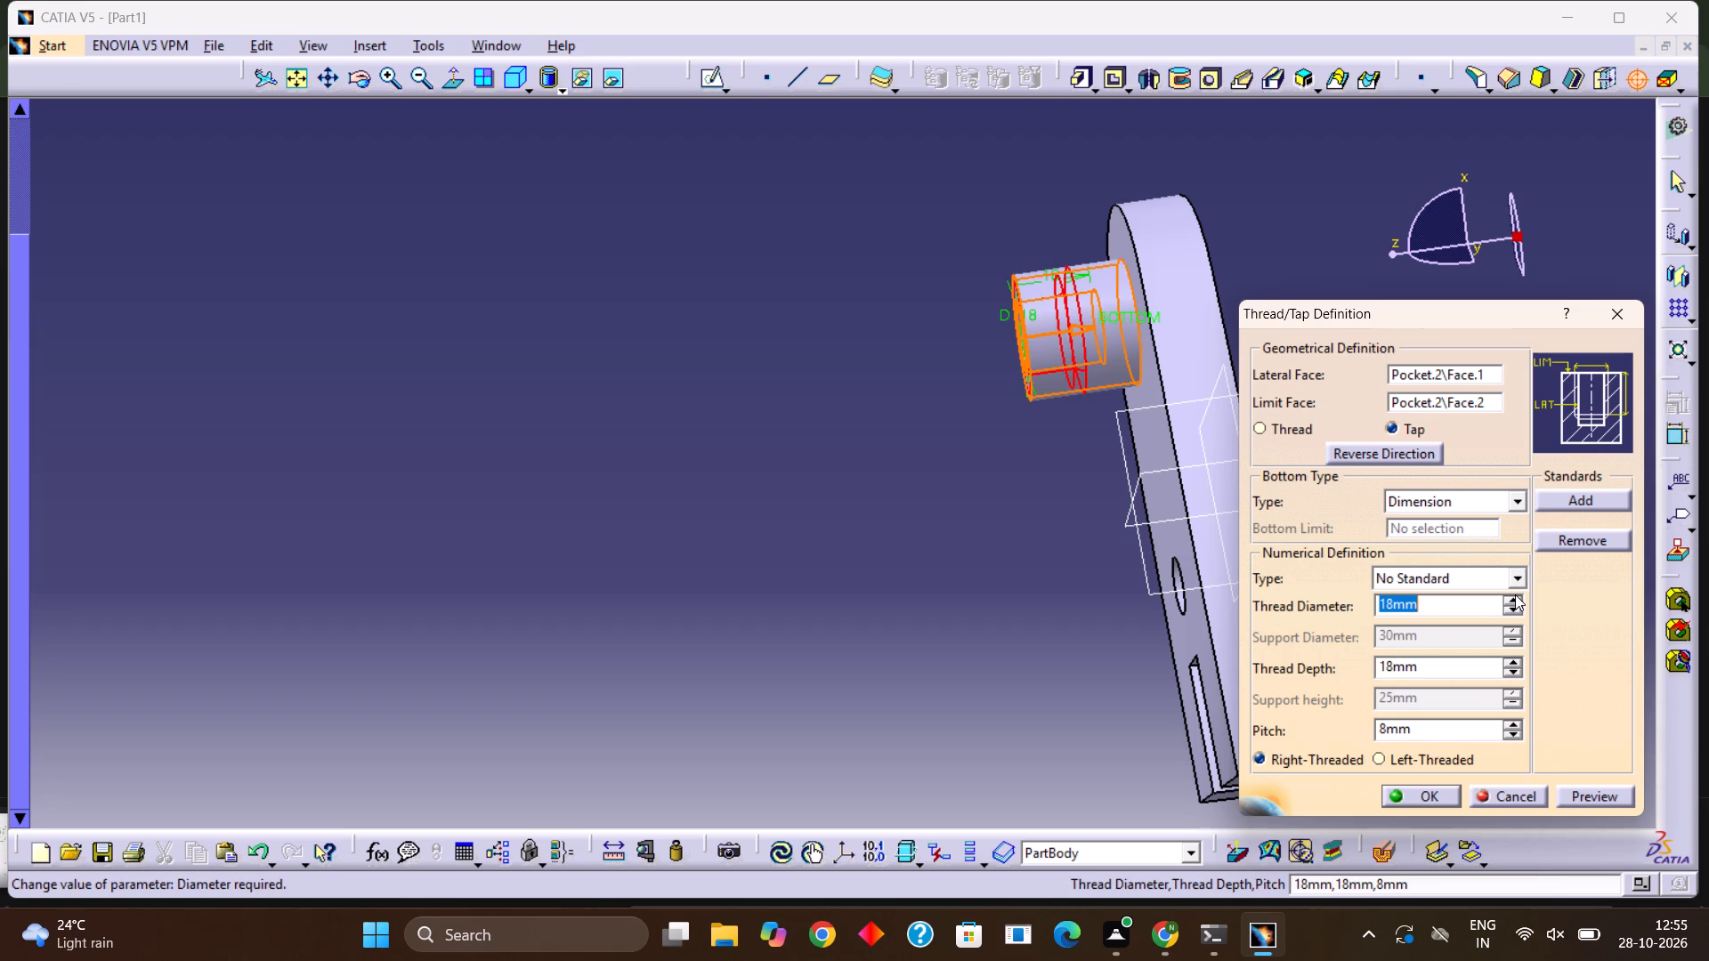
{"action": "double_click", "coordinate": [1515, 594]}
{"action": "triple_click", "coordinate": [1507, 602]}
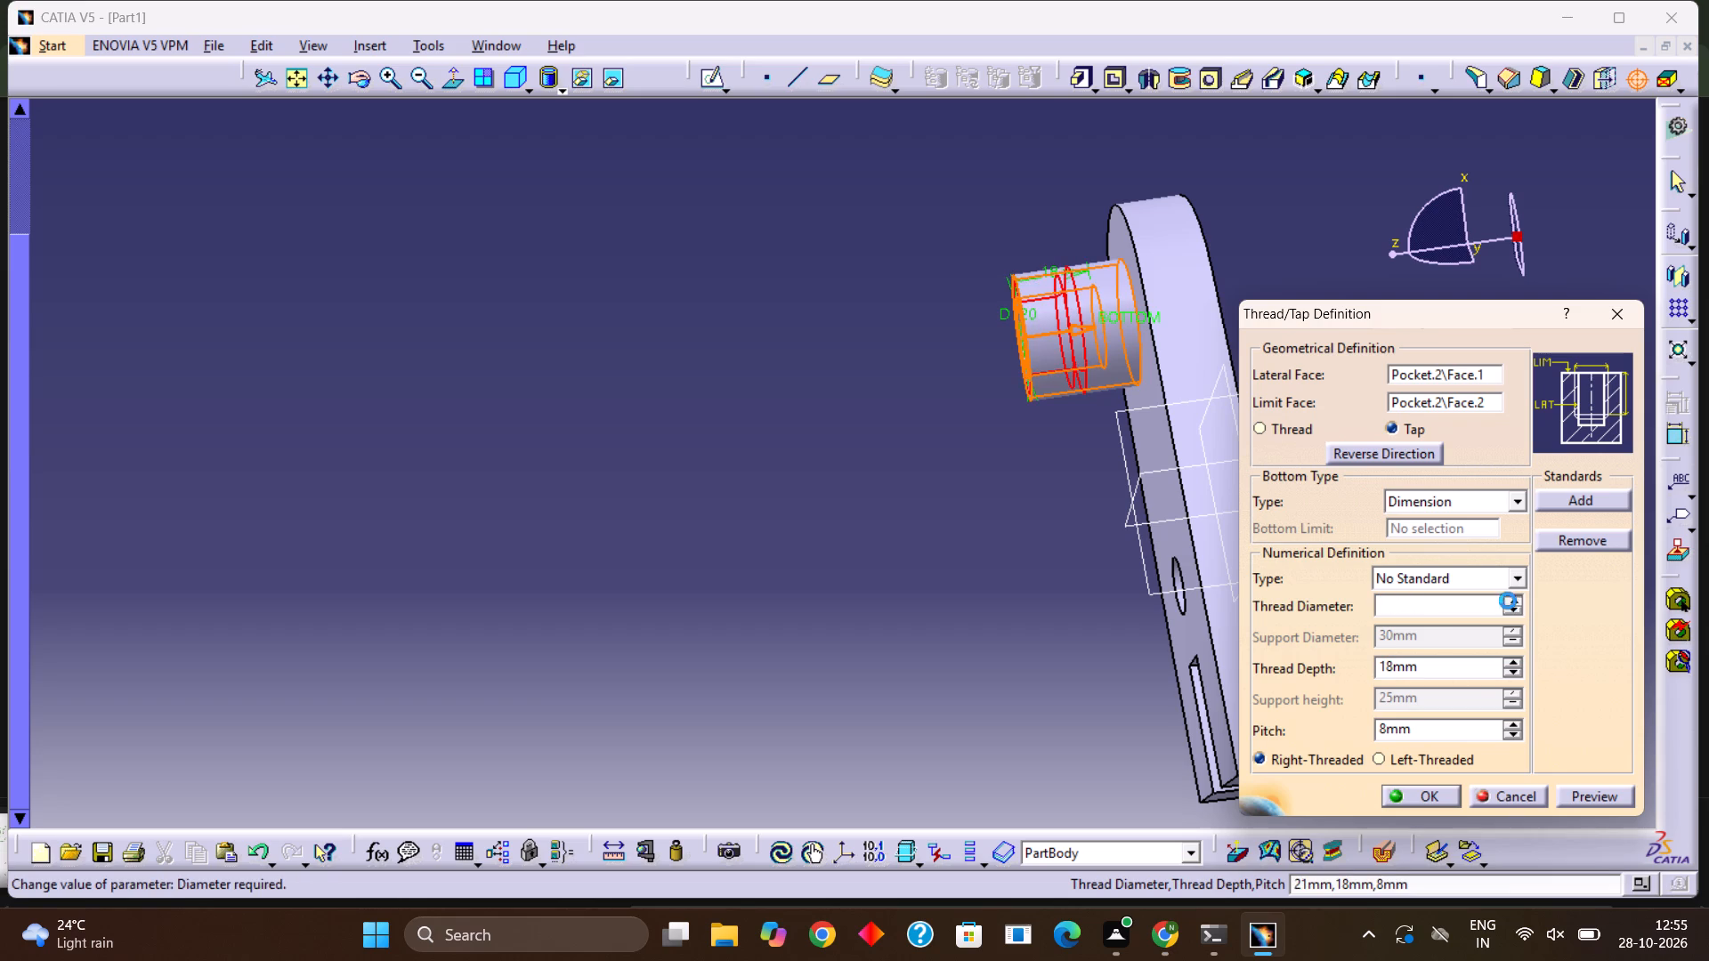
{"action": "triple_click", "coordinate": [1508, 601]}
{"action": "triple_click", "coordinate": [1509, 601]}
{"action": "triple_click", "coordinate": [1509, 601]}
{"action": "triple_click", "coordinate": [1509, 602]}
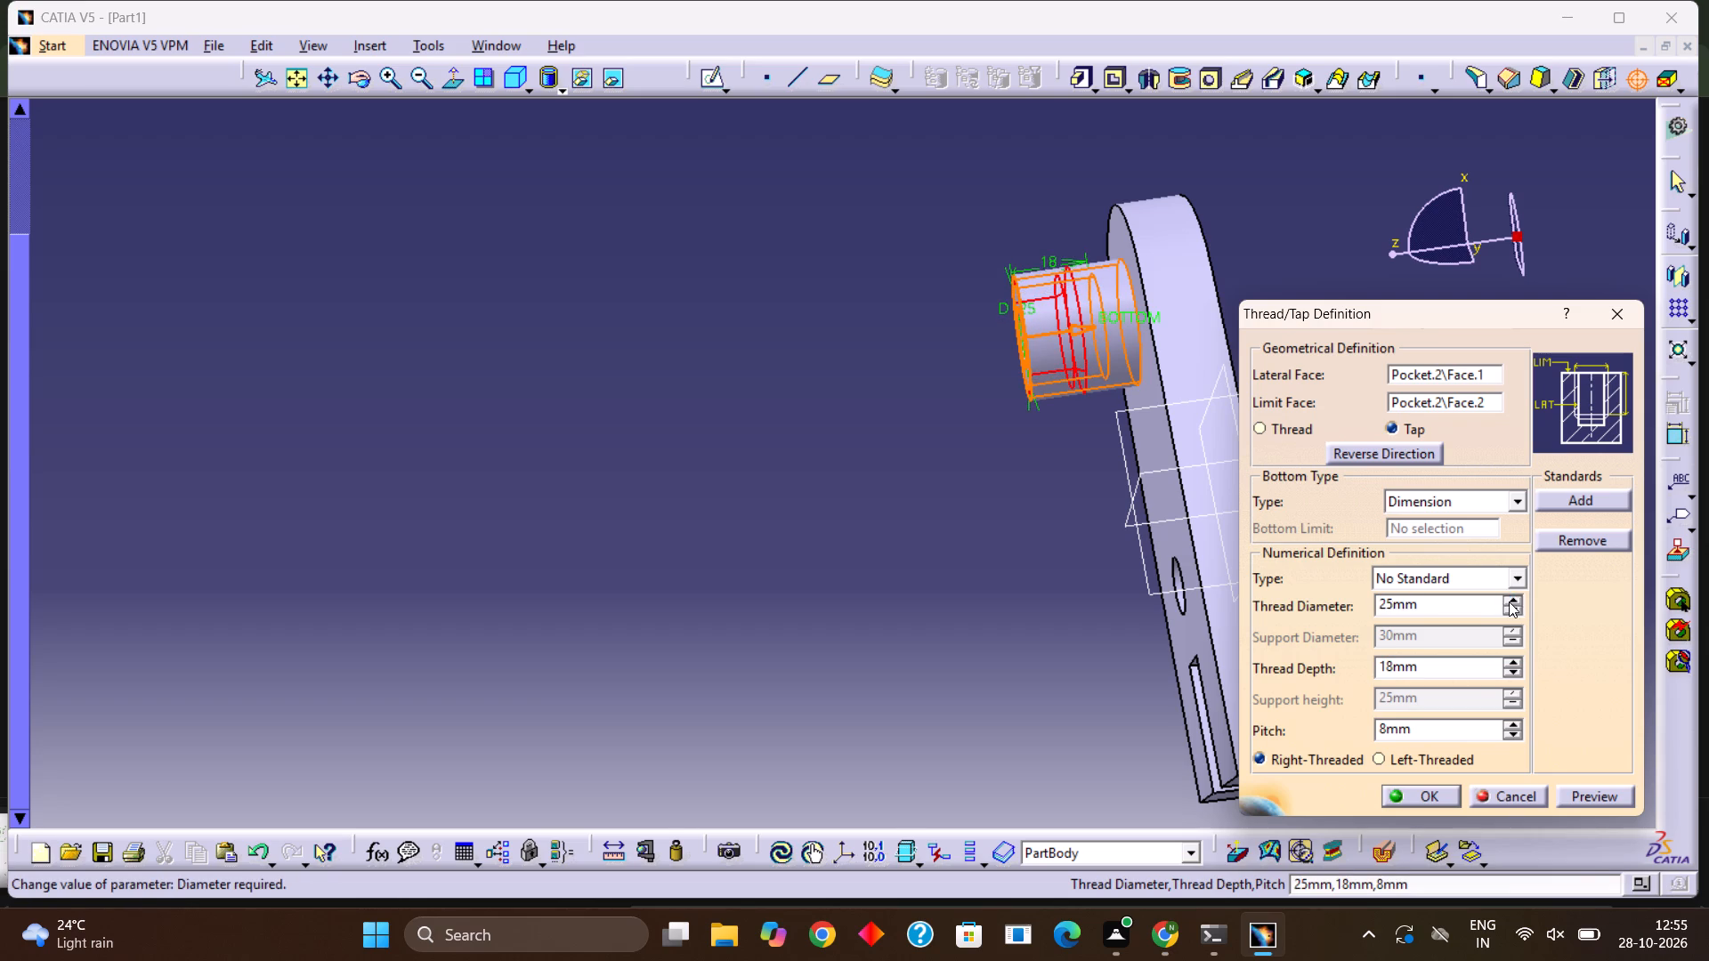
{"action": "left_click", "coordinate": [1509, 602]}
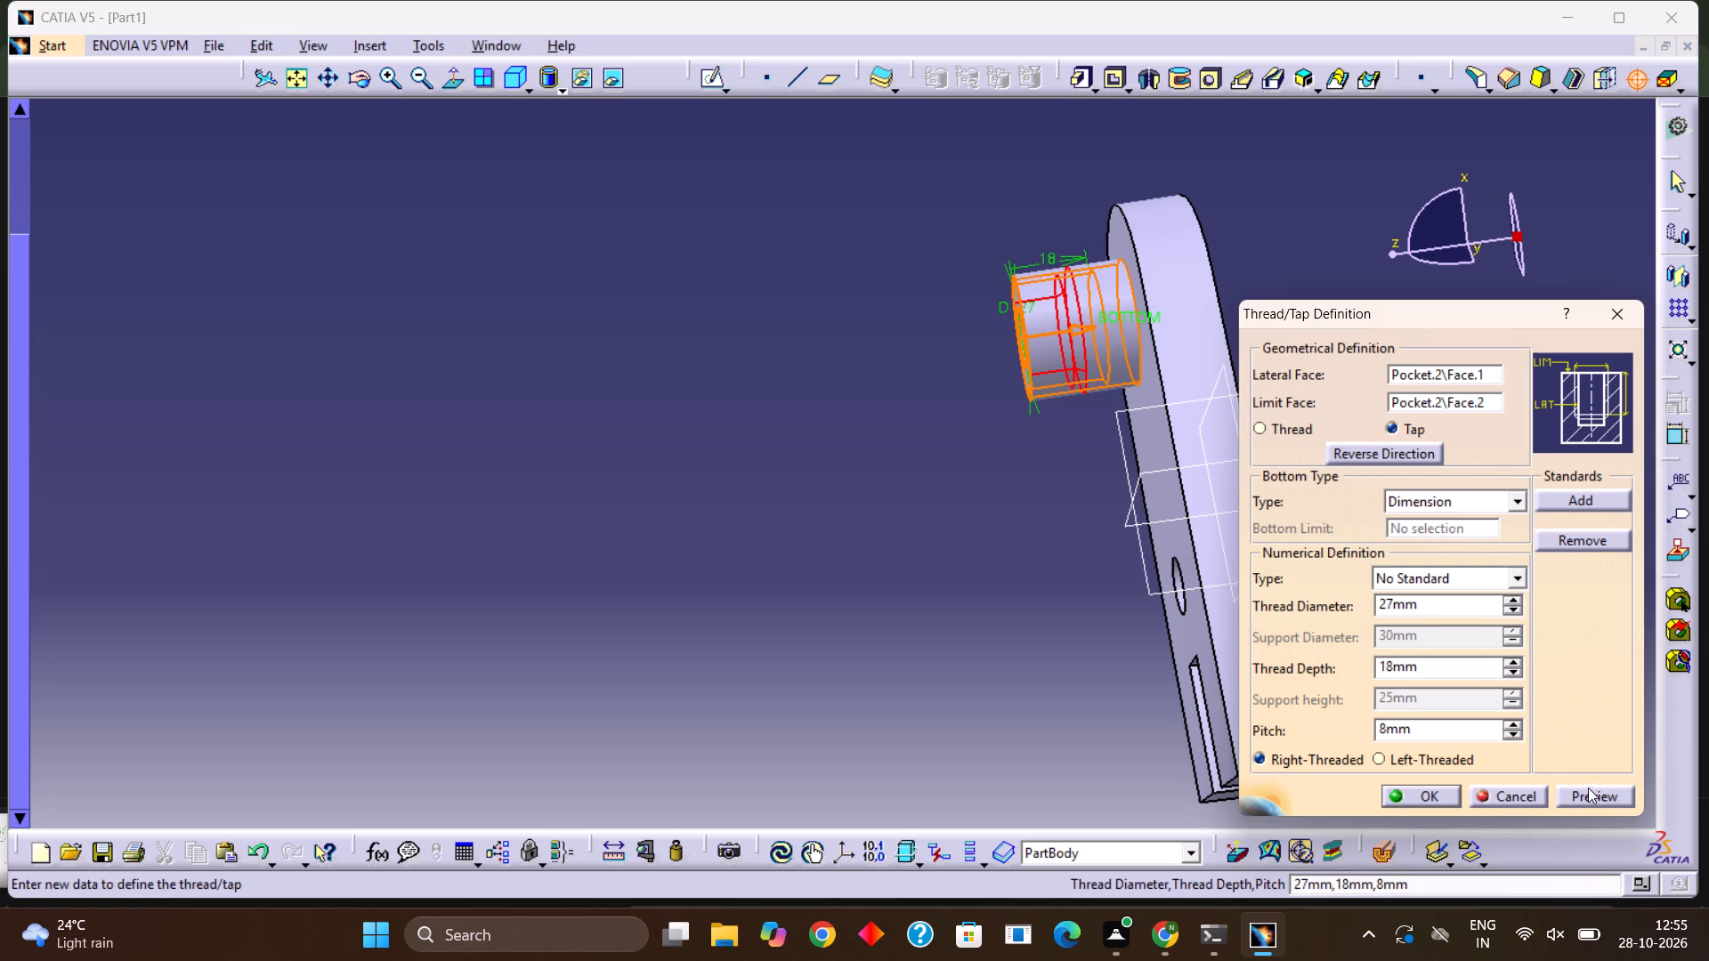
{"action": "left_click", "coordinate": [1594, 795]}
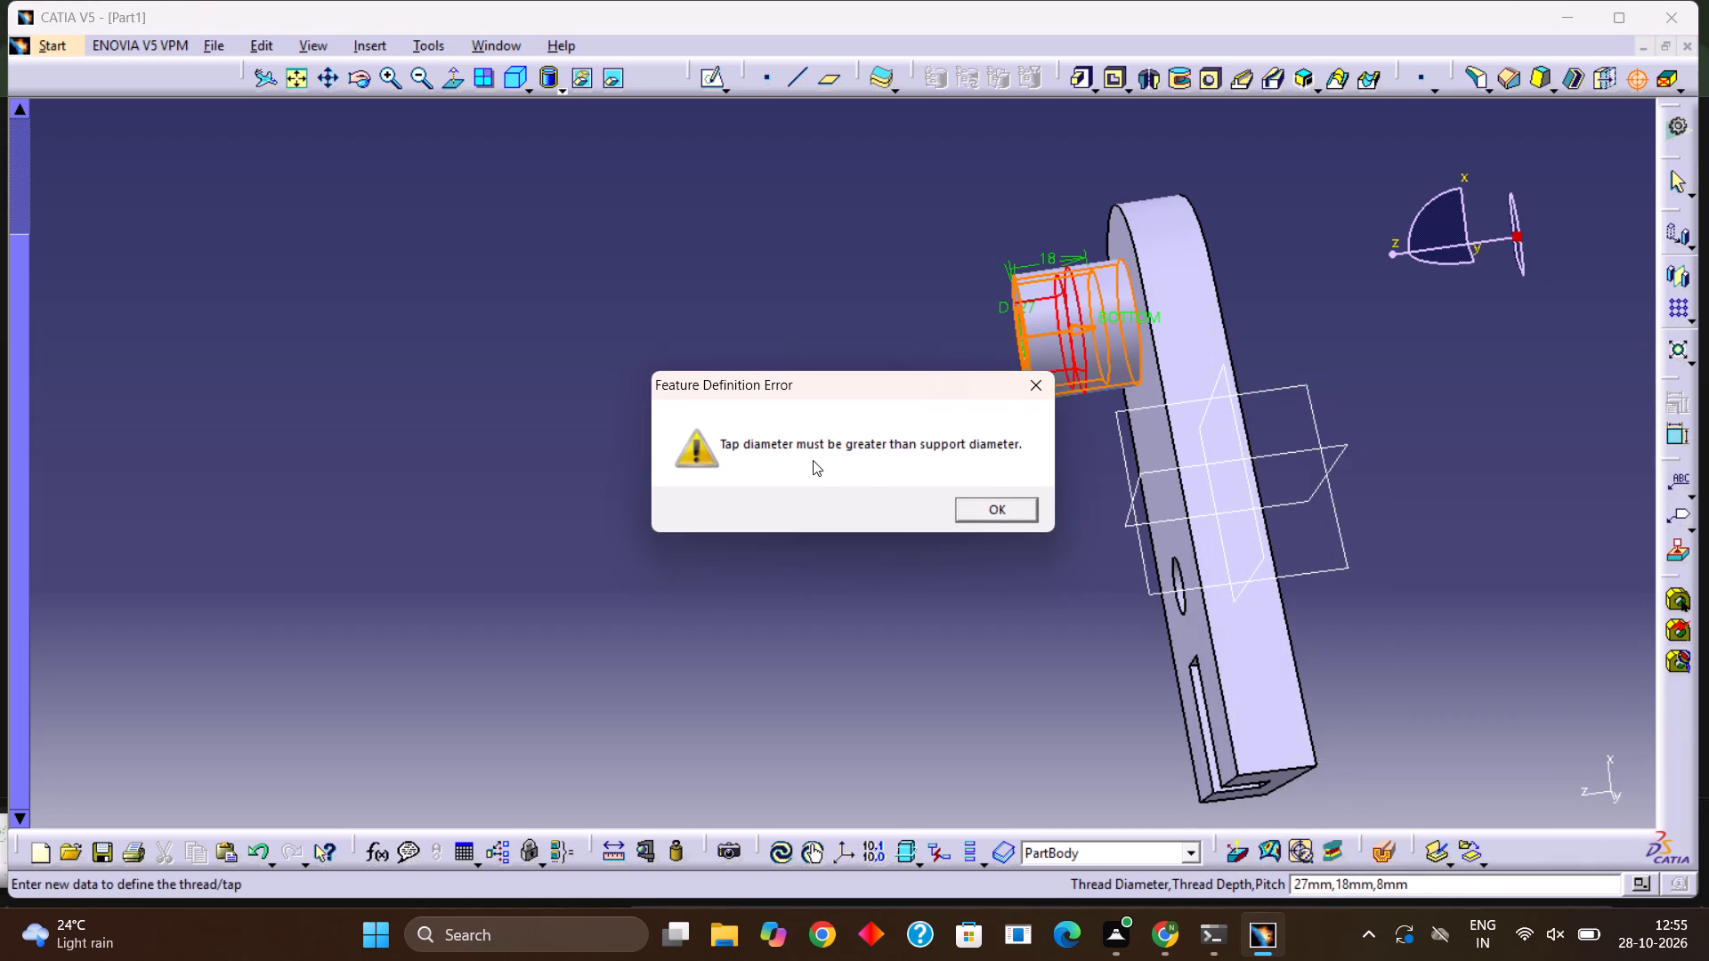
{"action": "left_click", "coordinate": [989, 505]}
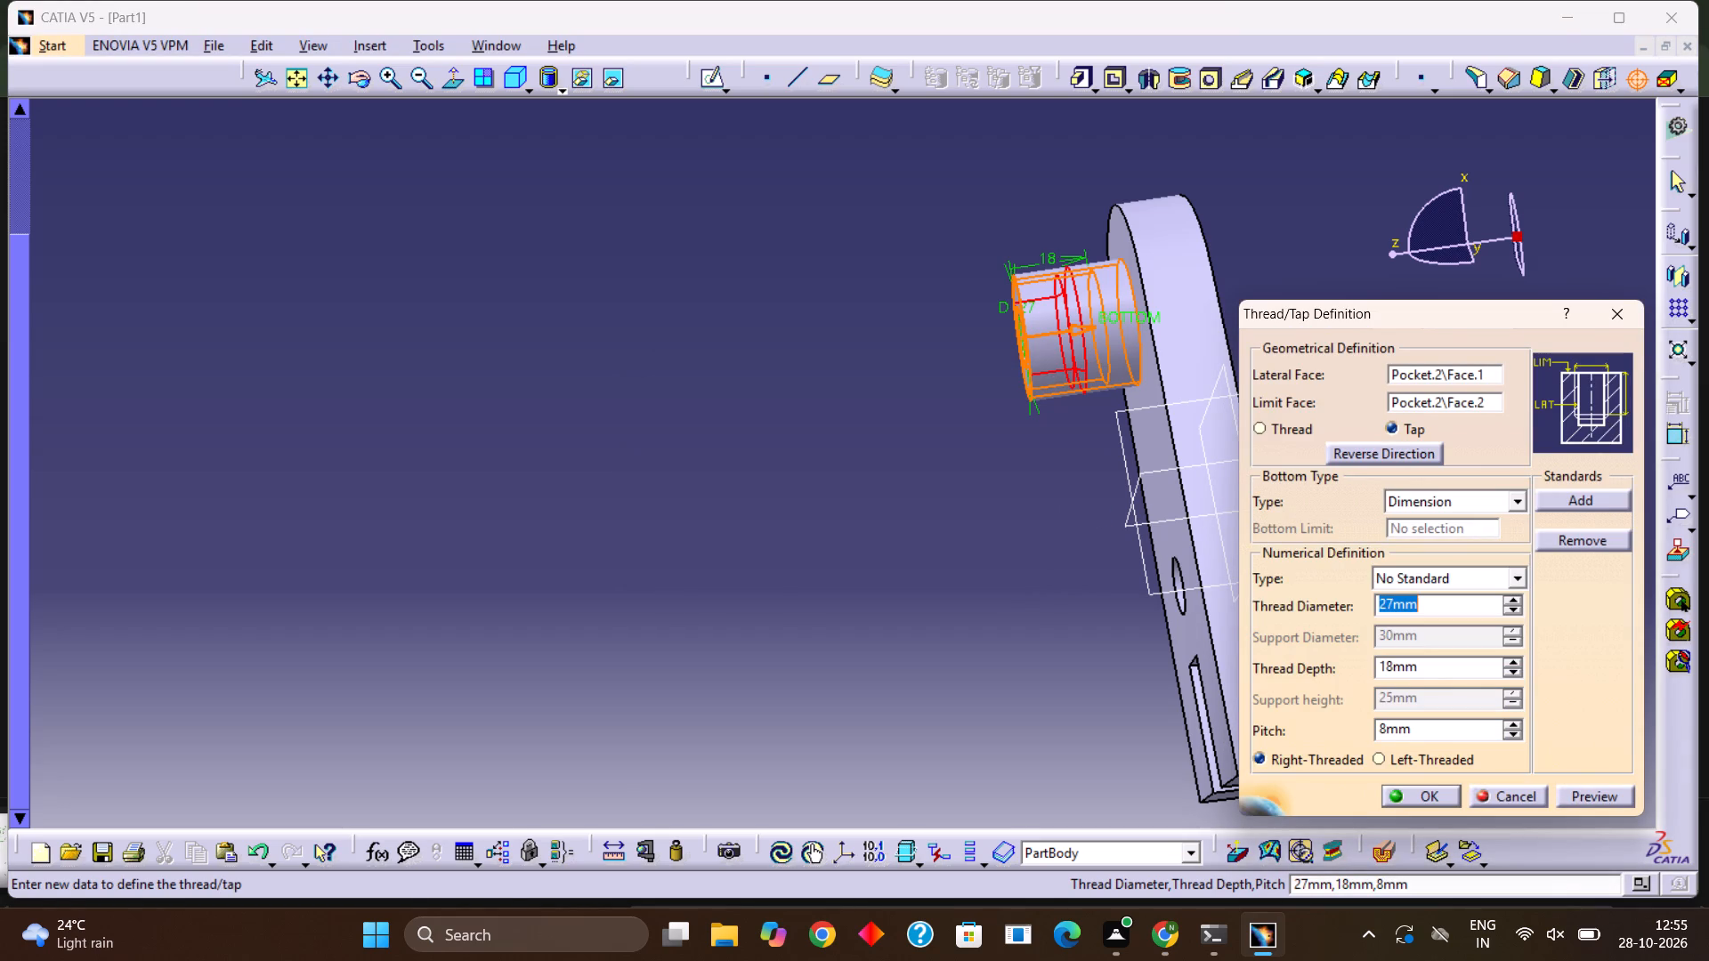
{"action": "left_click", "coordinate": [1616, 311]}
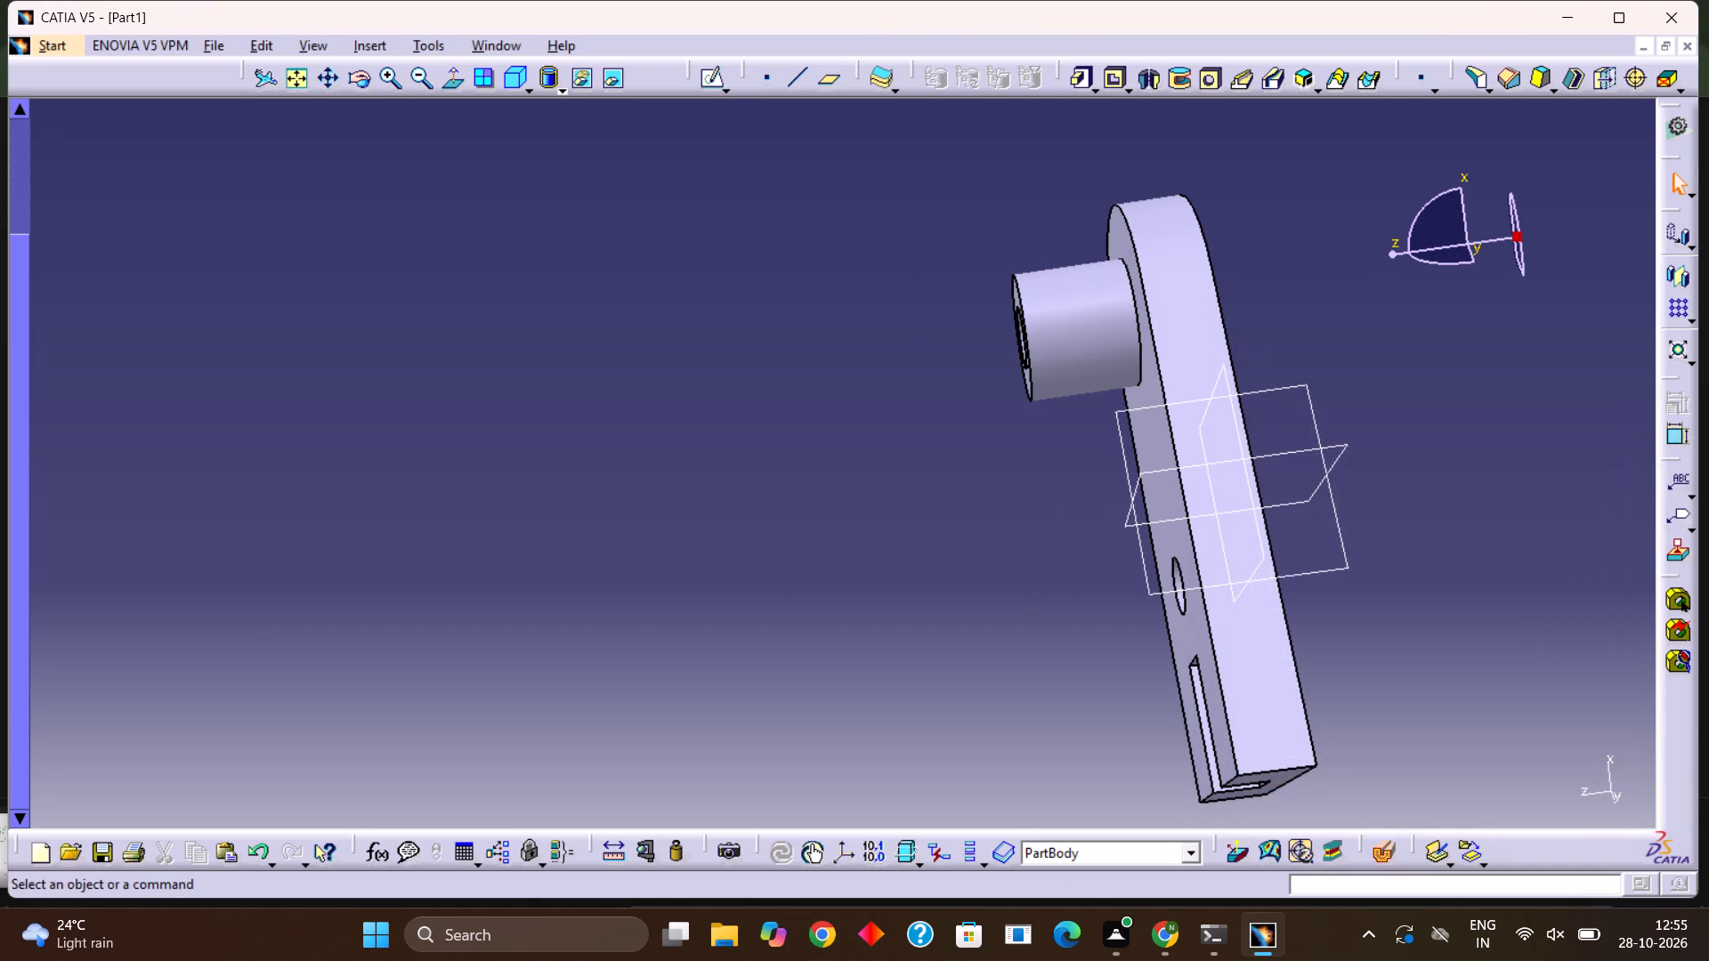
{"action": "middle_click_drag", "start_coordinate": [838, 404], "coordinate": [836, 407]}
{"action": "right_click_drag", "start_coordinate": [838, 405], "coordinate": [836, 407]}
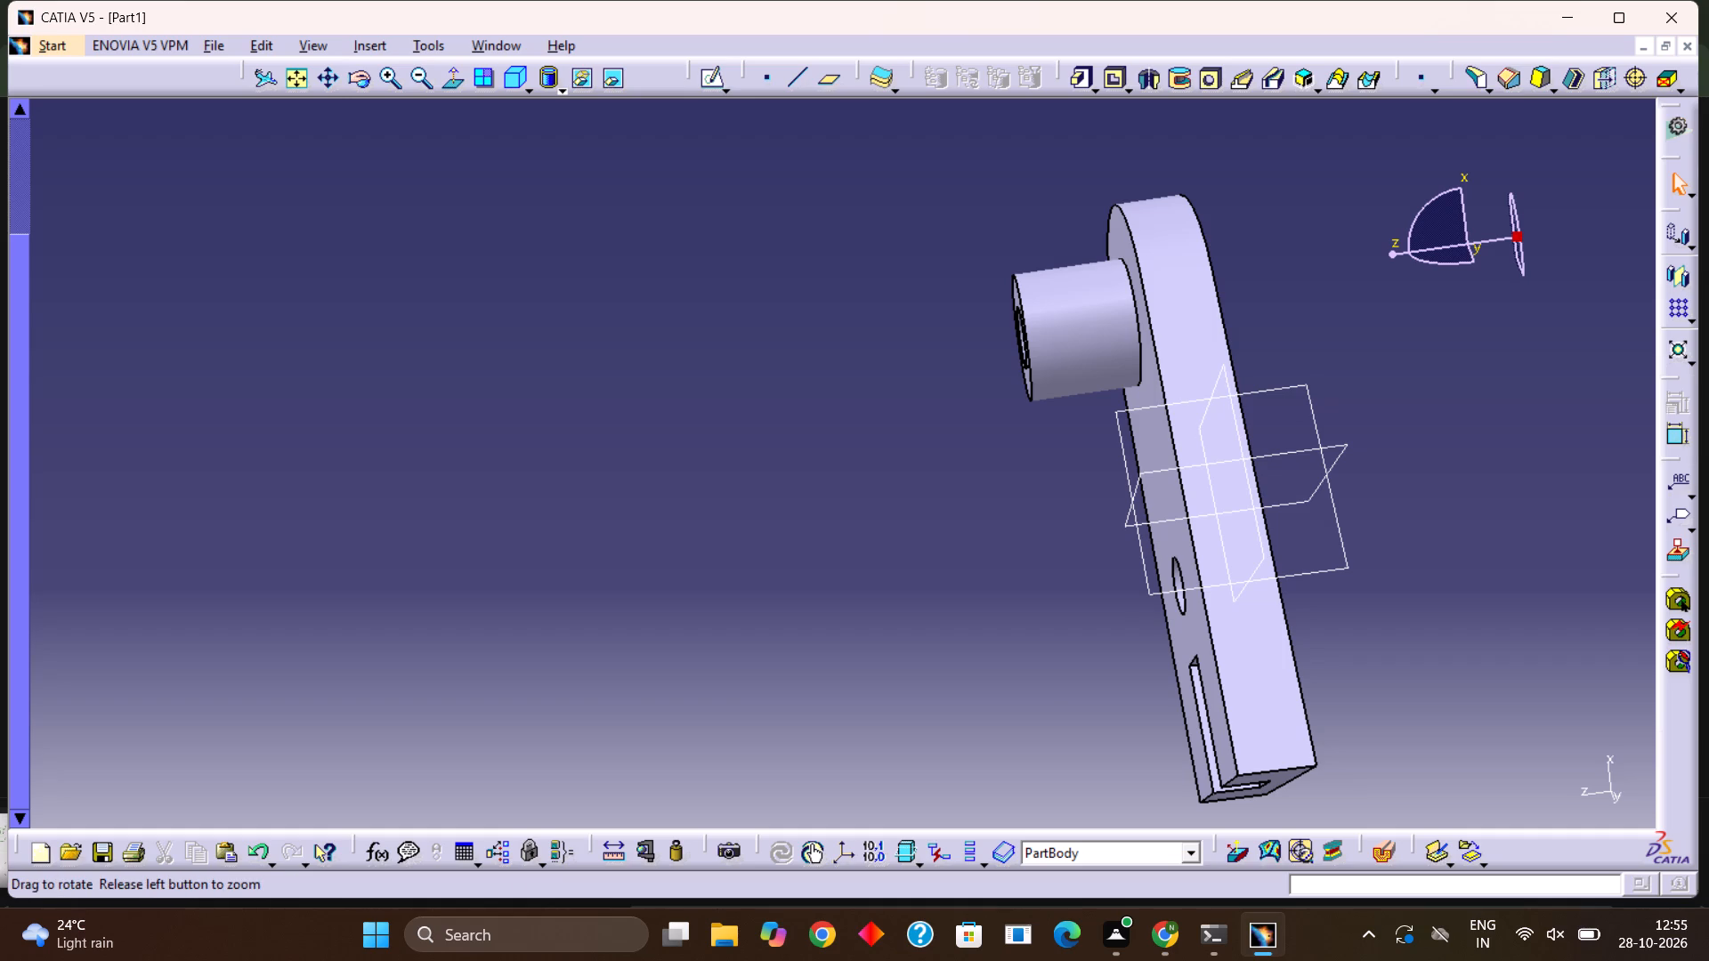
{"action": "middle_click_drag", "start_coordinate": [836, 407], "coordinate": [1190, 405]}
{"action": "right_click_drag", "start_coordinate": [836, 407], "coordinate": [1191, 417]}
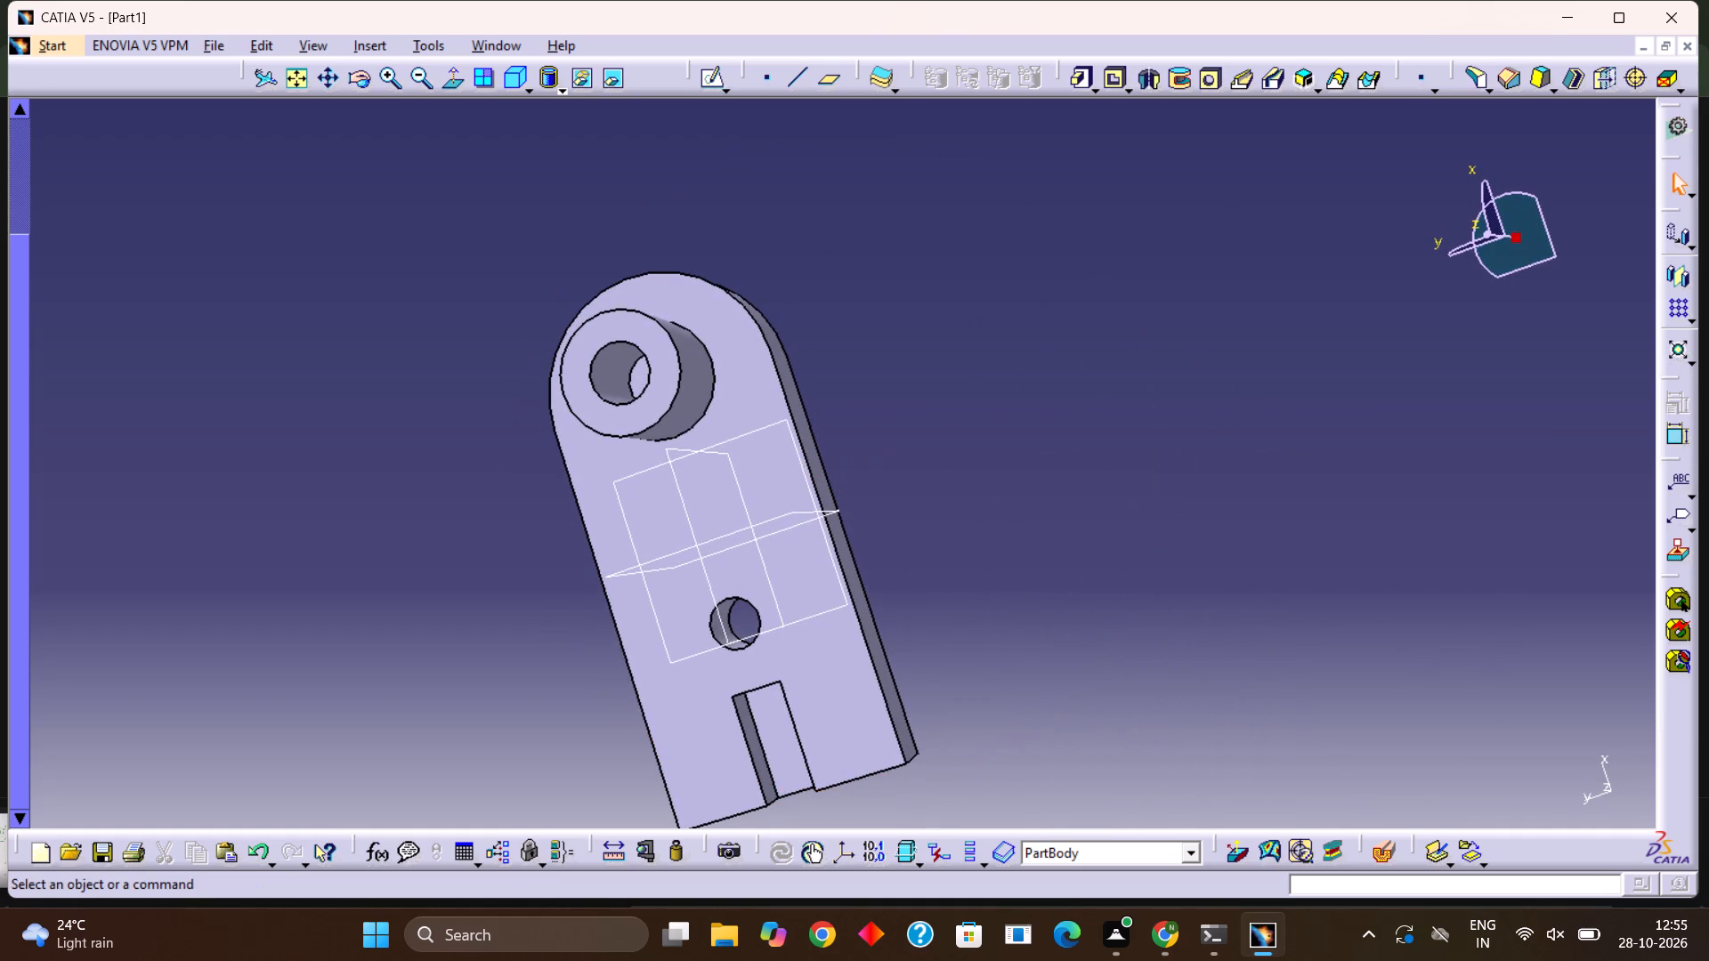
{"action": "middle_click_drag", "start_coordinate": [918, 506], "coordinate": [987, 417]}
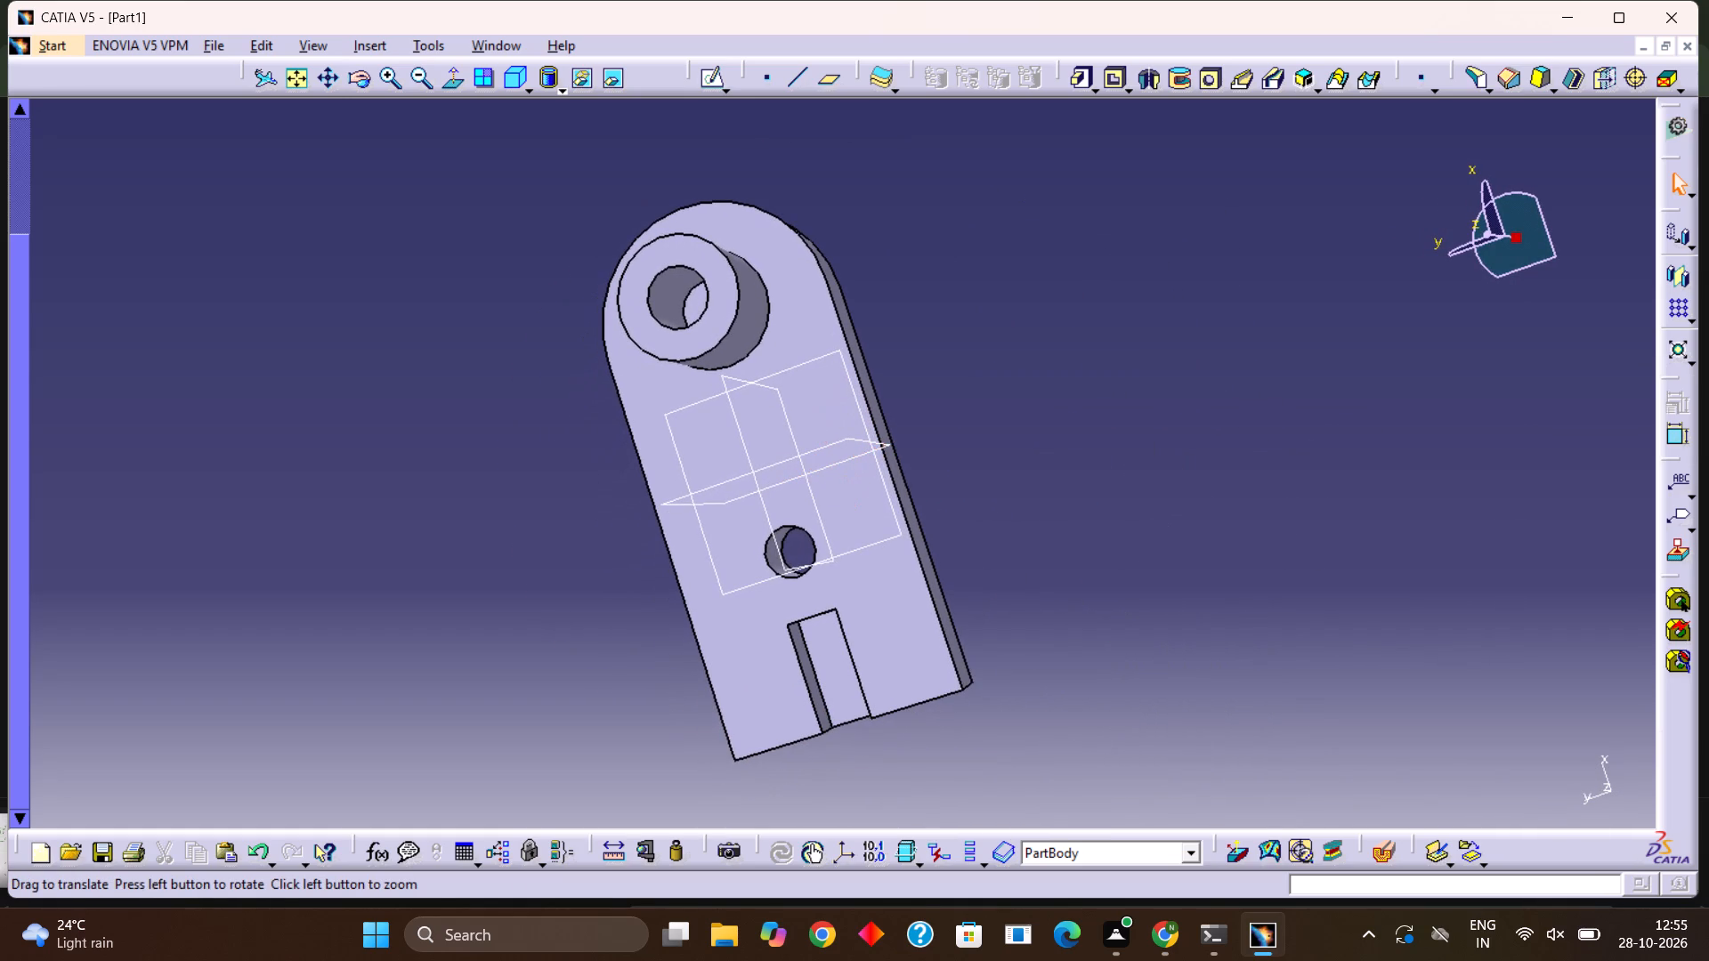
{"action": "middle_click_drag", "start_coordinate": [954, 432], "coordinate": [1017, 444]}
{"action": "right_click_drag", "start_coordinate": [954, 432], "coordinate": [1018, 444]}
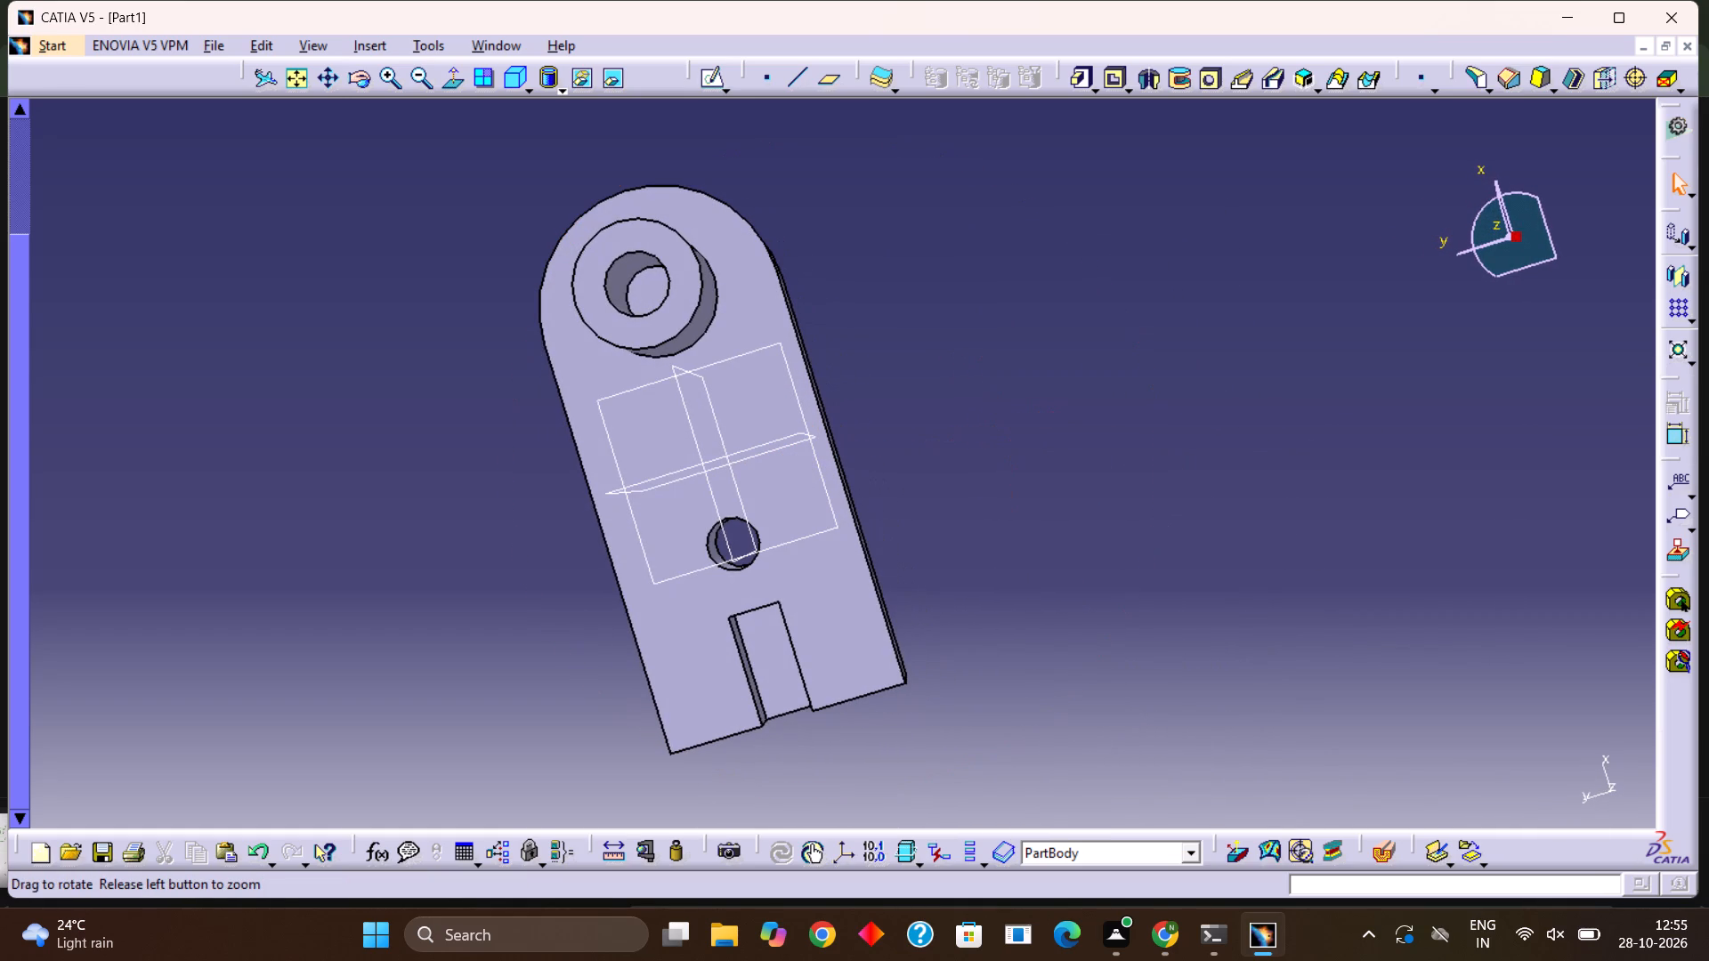
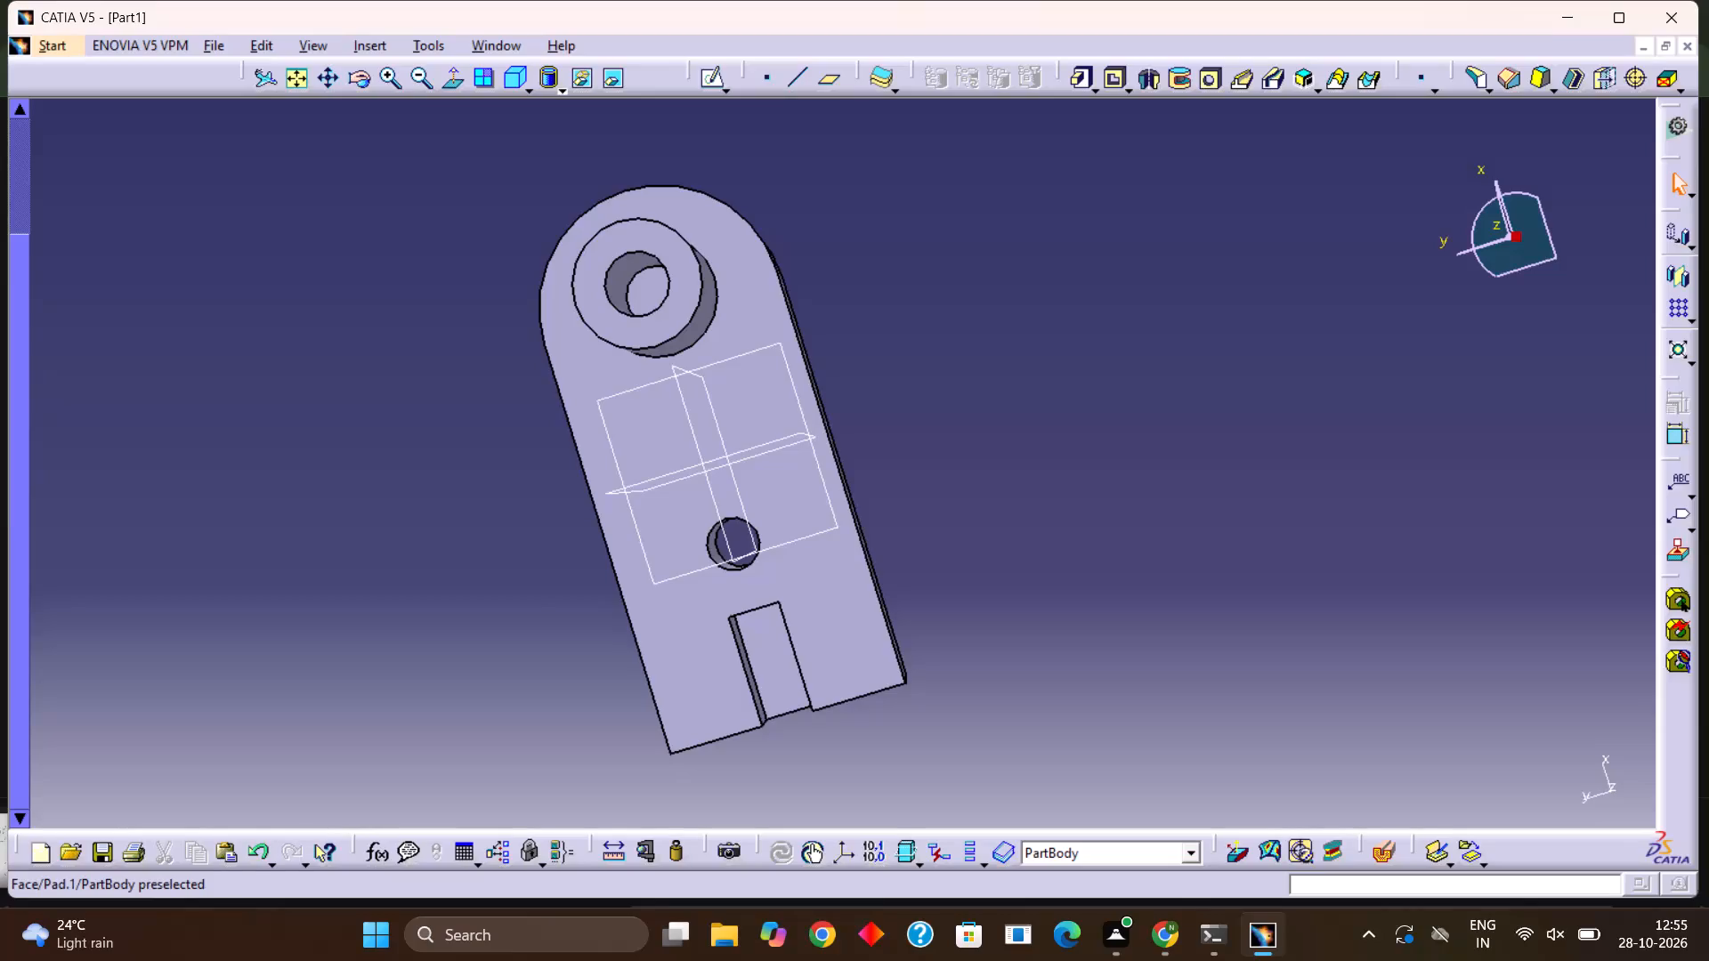
Save the plate model as a CATPart named Part1 in the catia projects folder.
{"action": "middle_click_drag", "start_coordinate": [770, 456], "coordinate": [859, 477]}
{"action": "right_click_drag", "start_coordinate": [770, 458], "coordinate": [859, 478]}
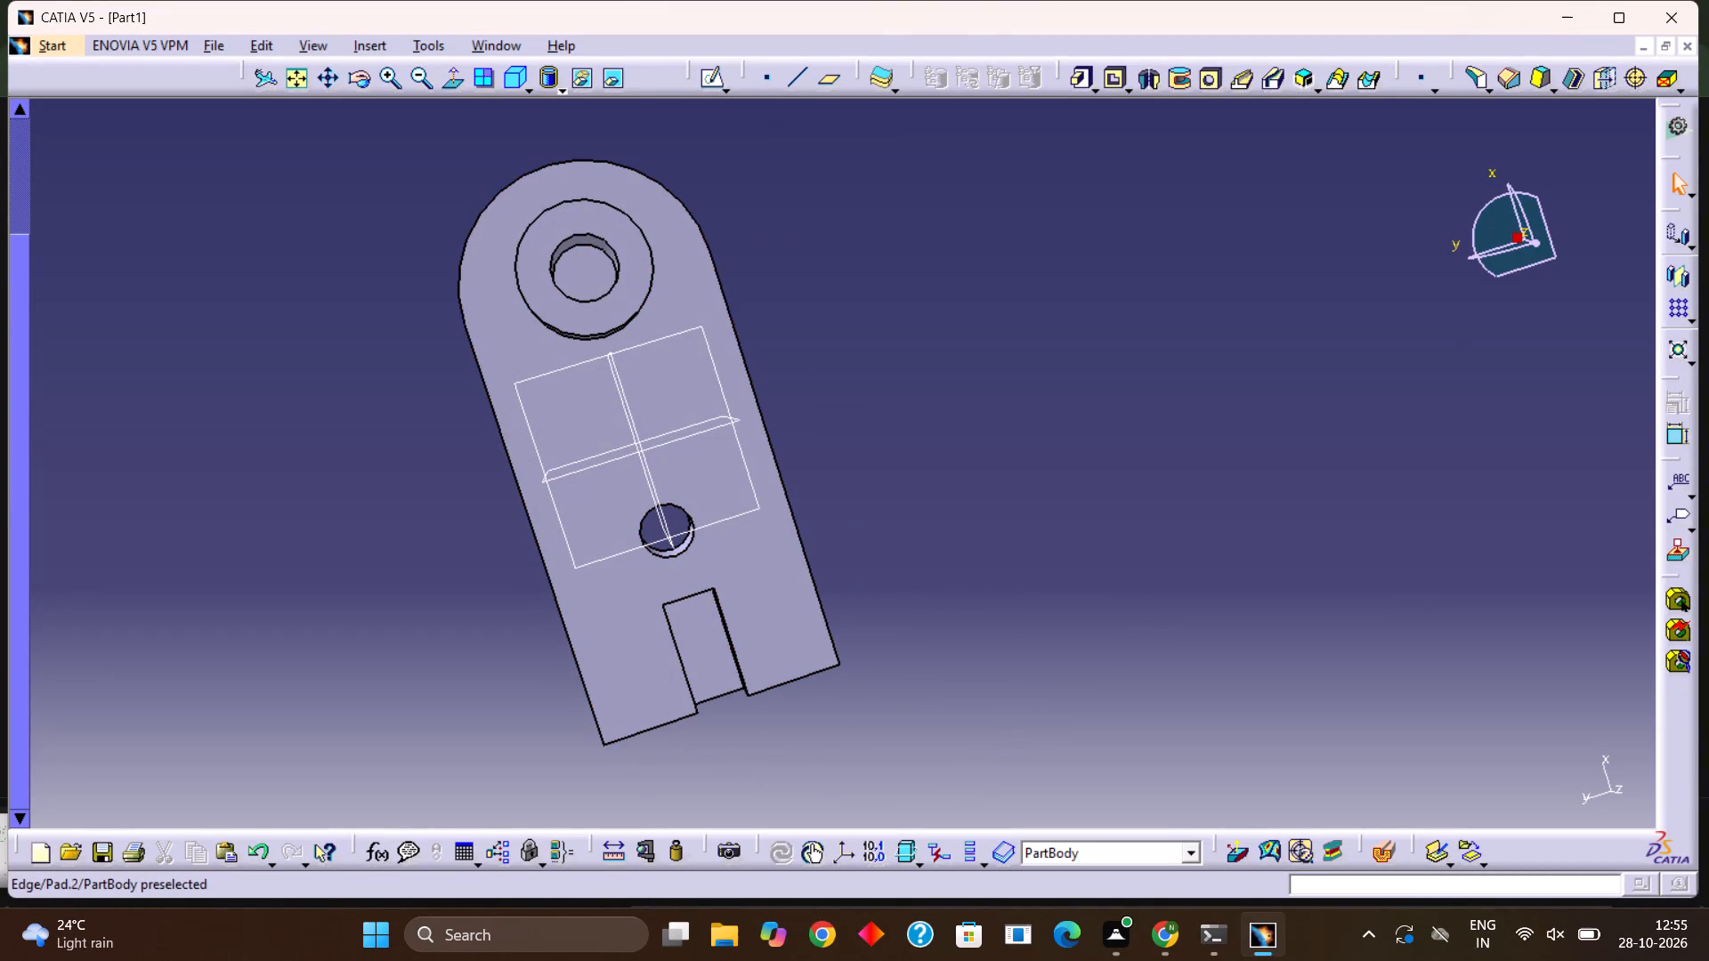
{"action": "key", "text": "ctrl+s"}
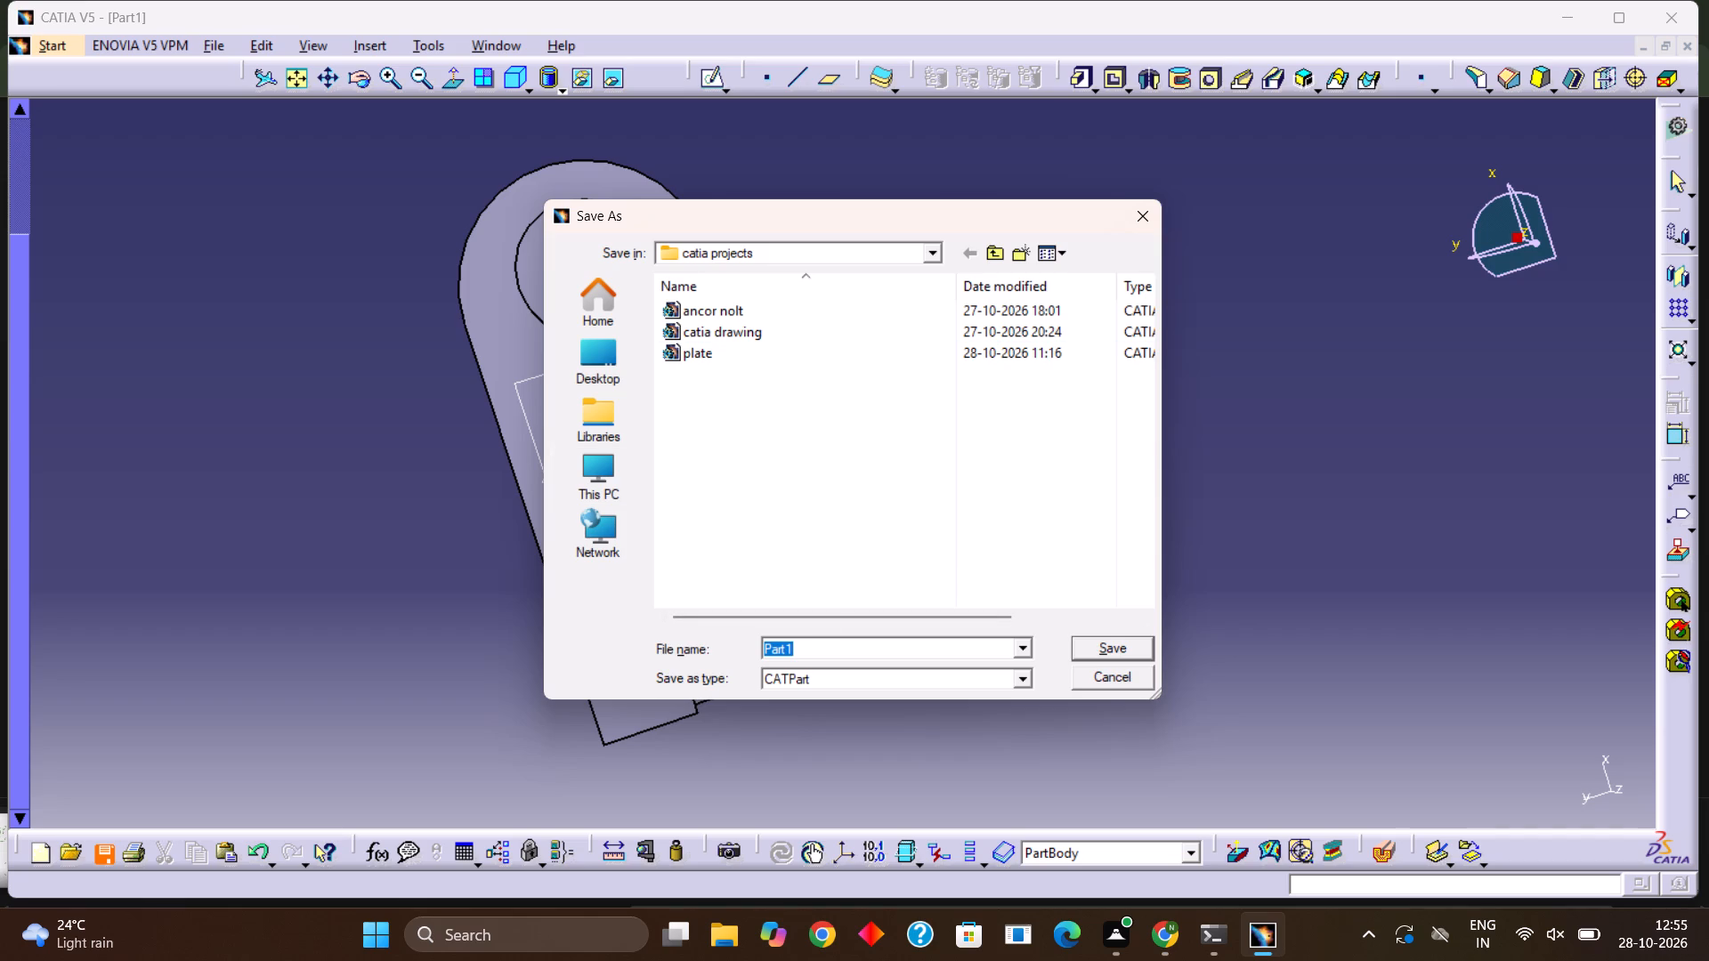
{"action": "left_click", "coordinate": [1138, 641]}
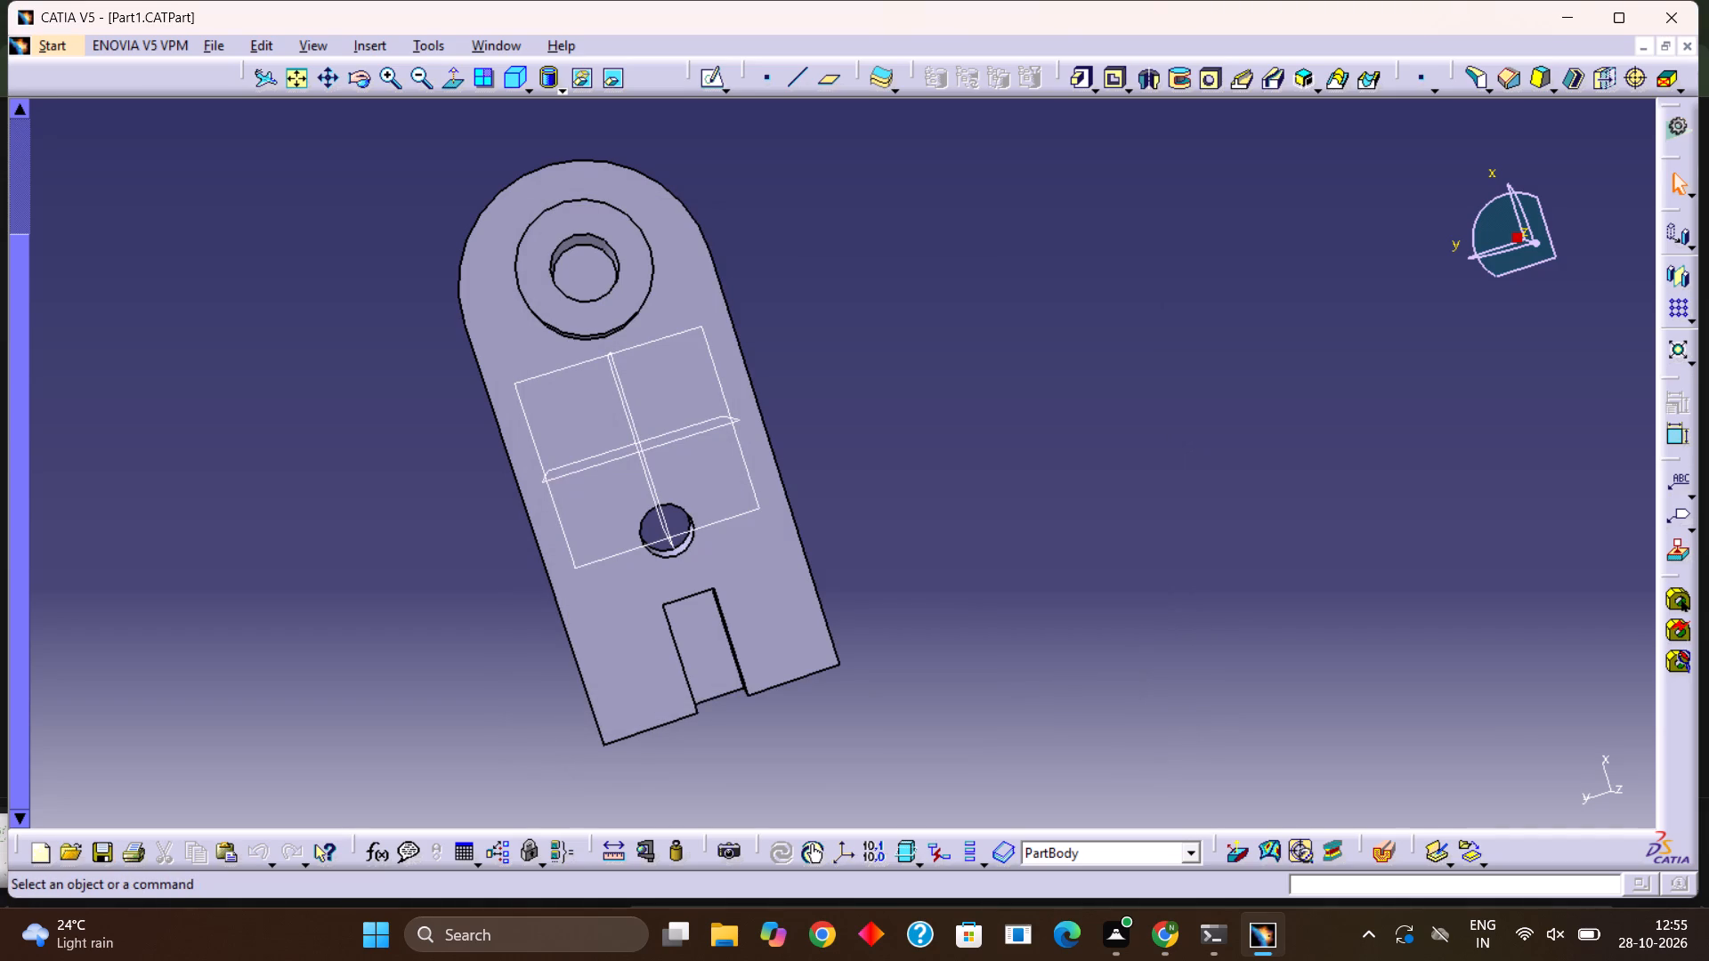
Capture a rectangular screen snip of the whole plate model in the viewing area.
{"action": "key", "text": "shift+super+s"}
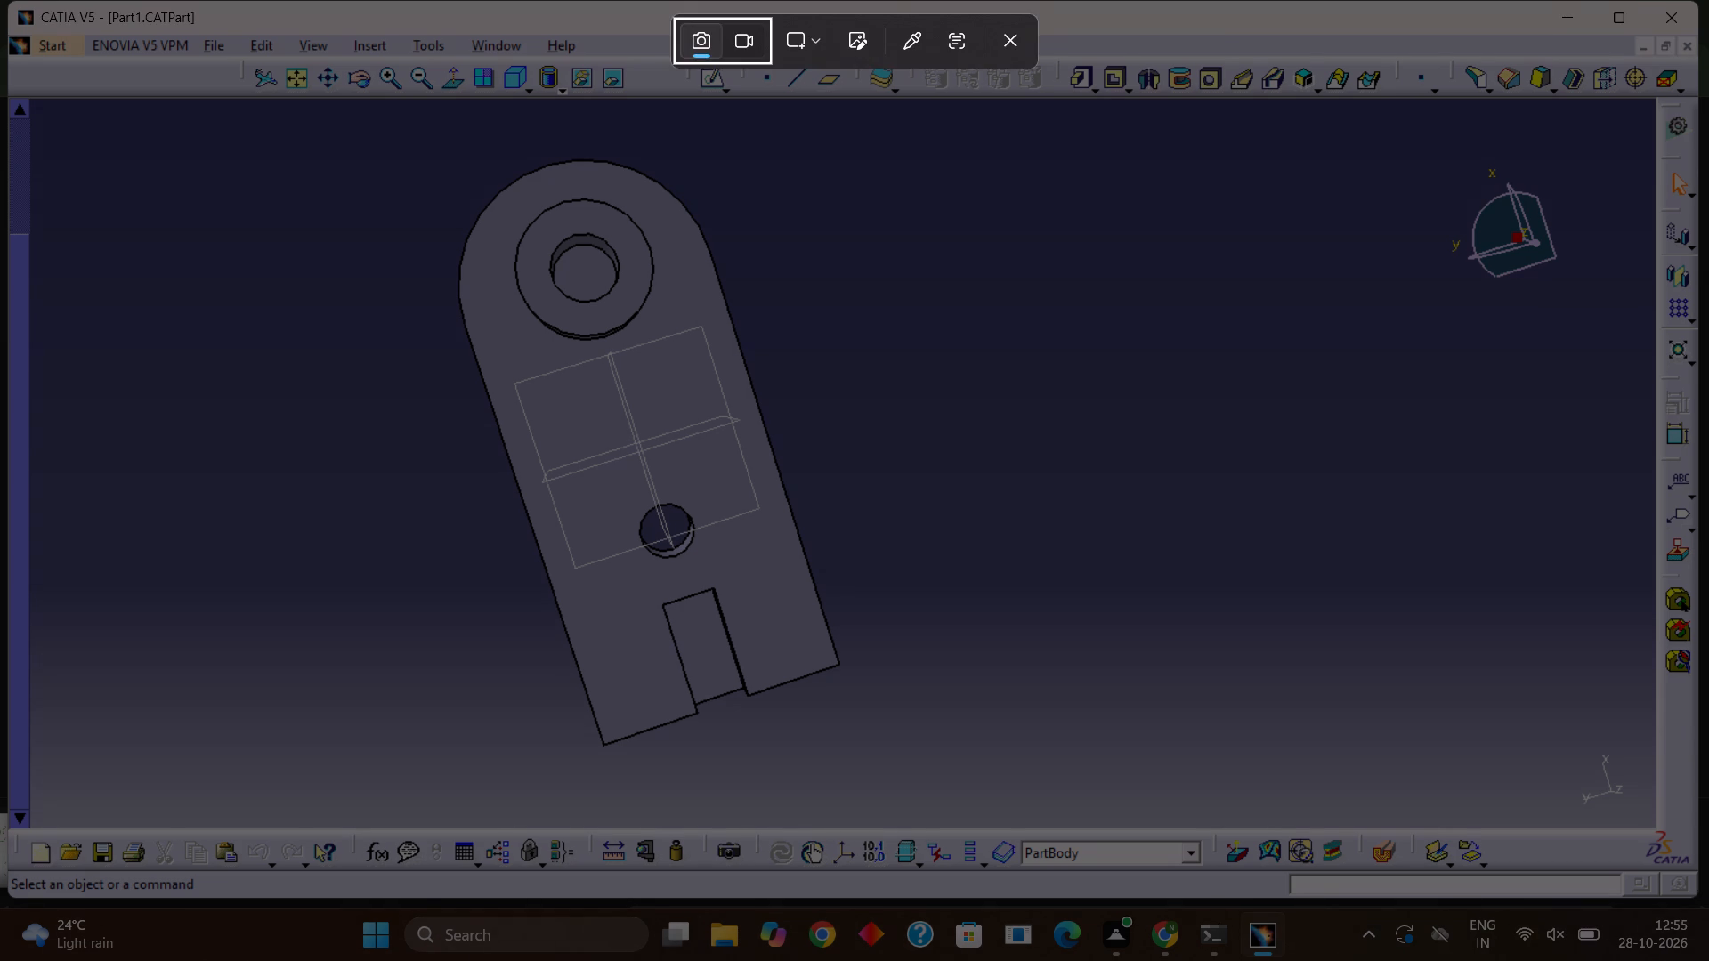
{"action": "left_click_drag", "start_coordinate": [325, 171], "coordinate": [1119, 783]}
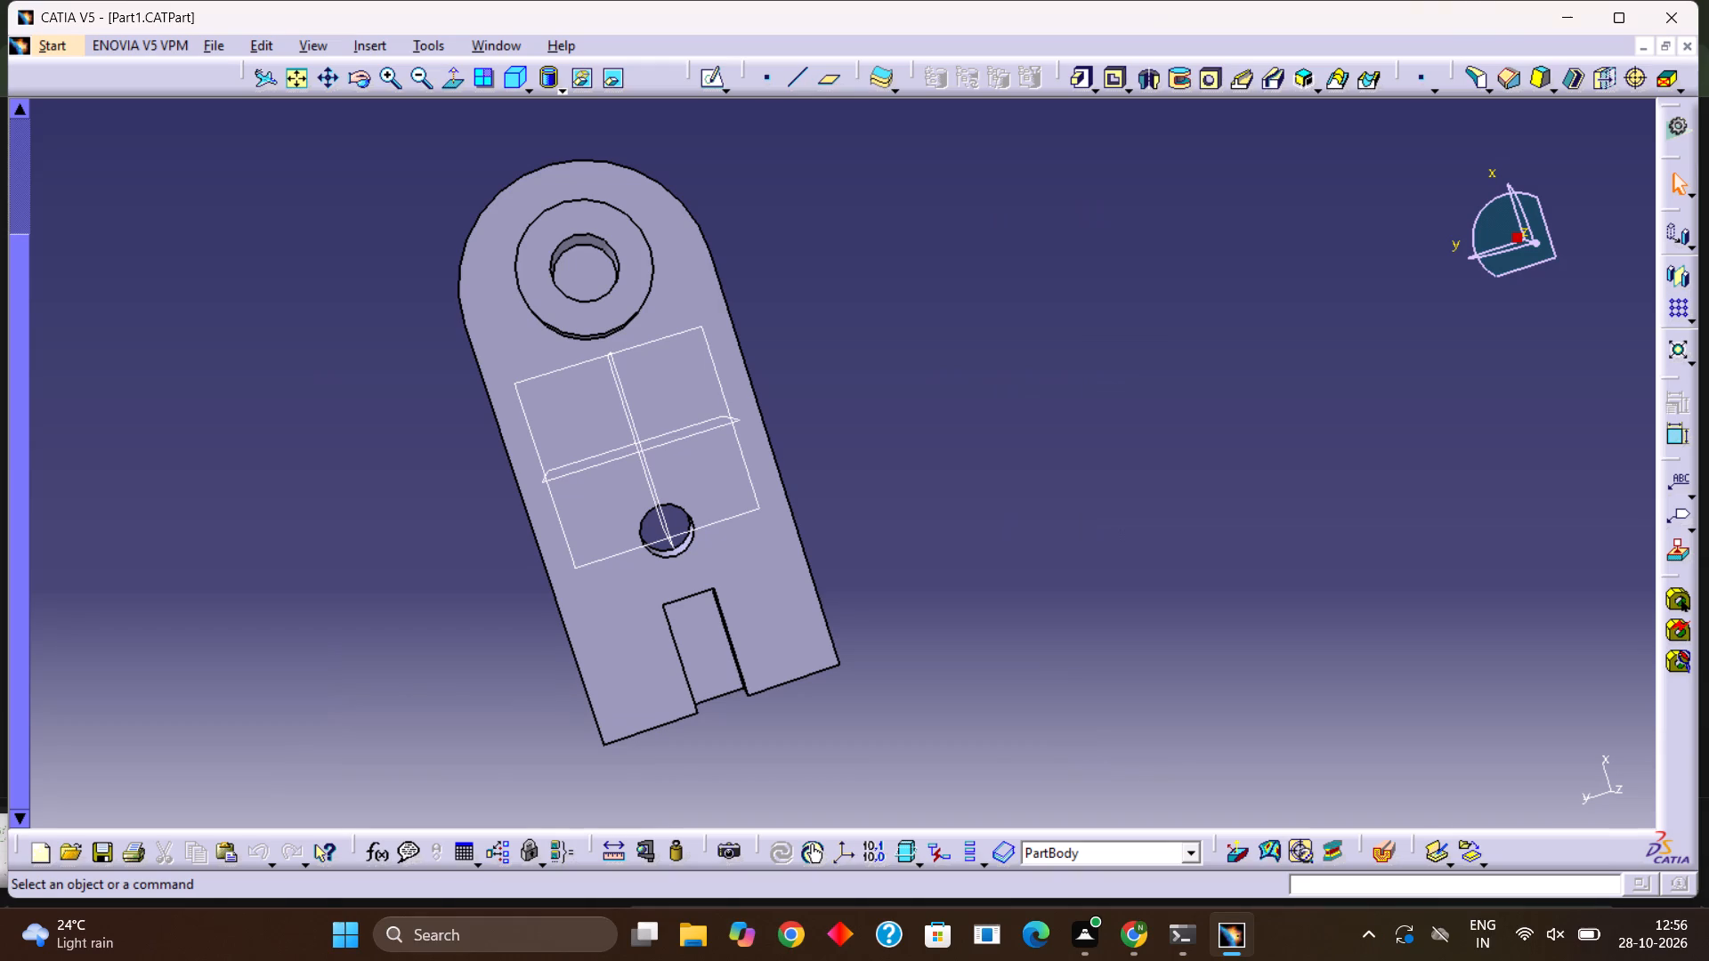